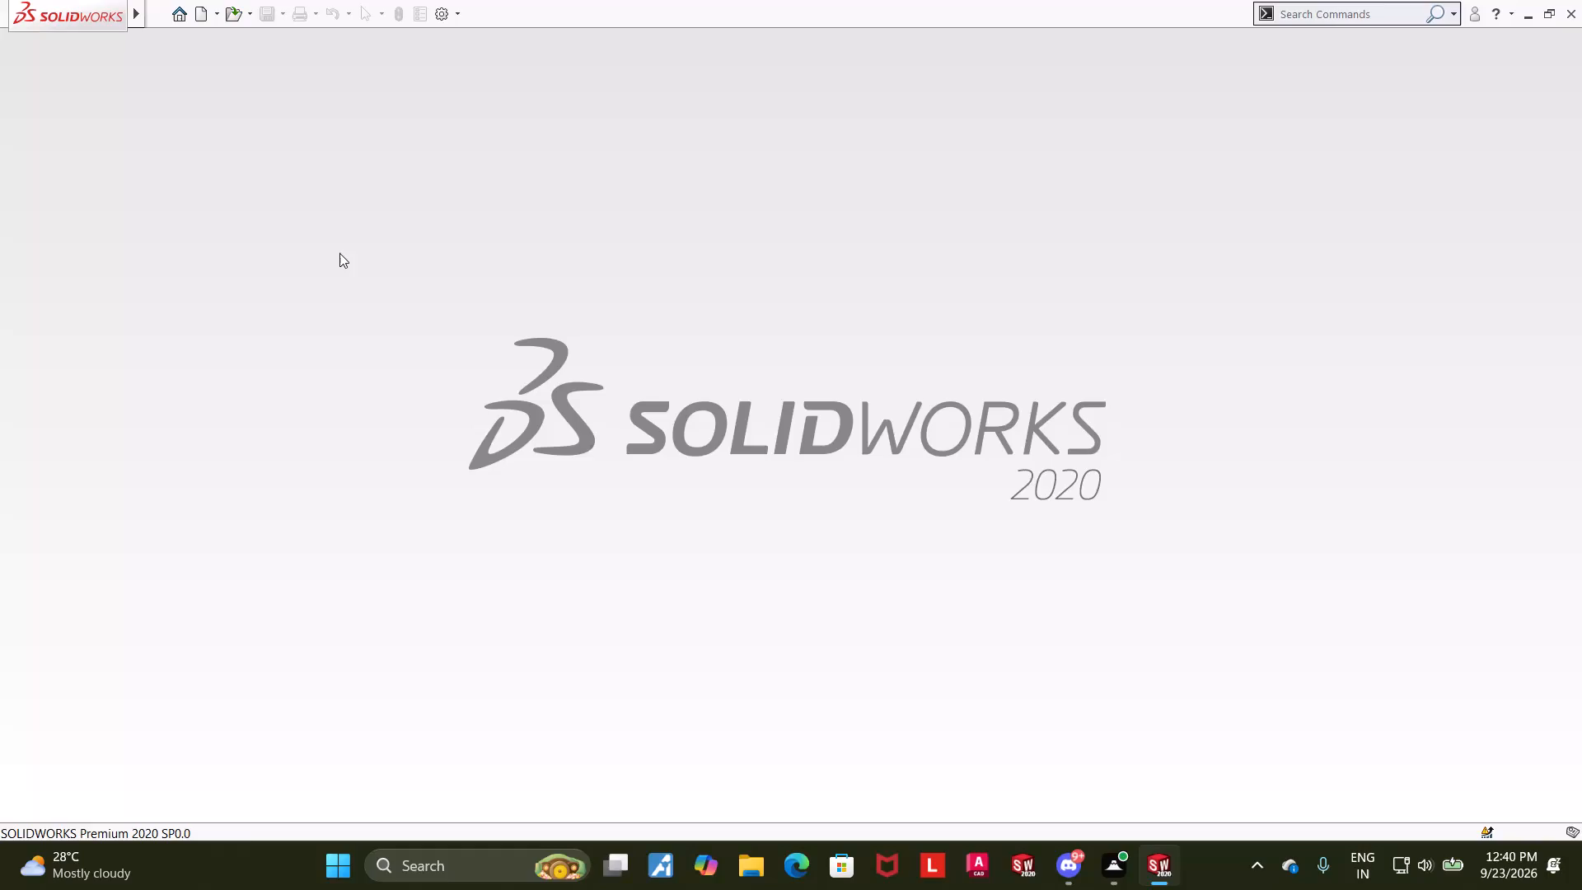
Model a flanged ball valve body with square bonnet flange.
Create a new part document.
click(190, 17)
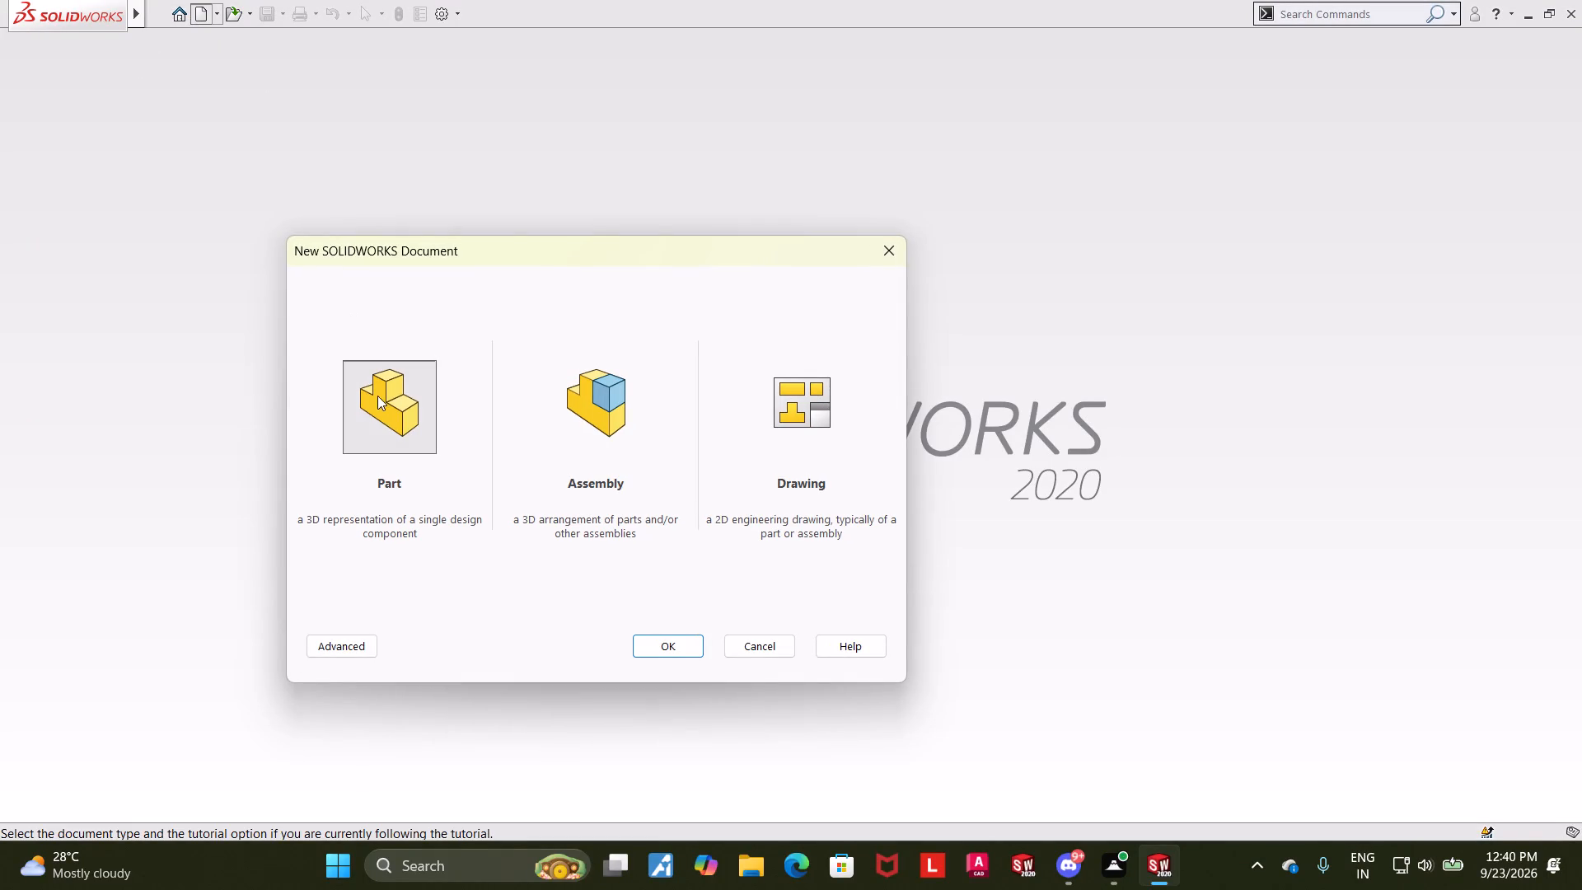
double_click(377, 396)
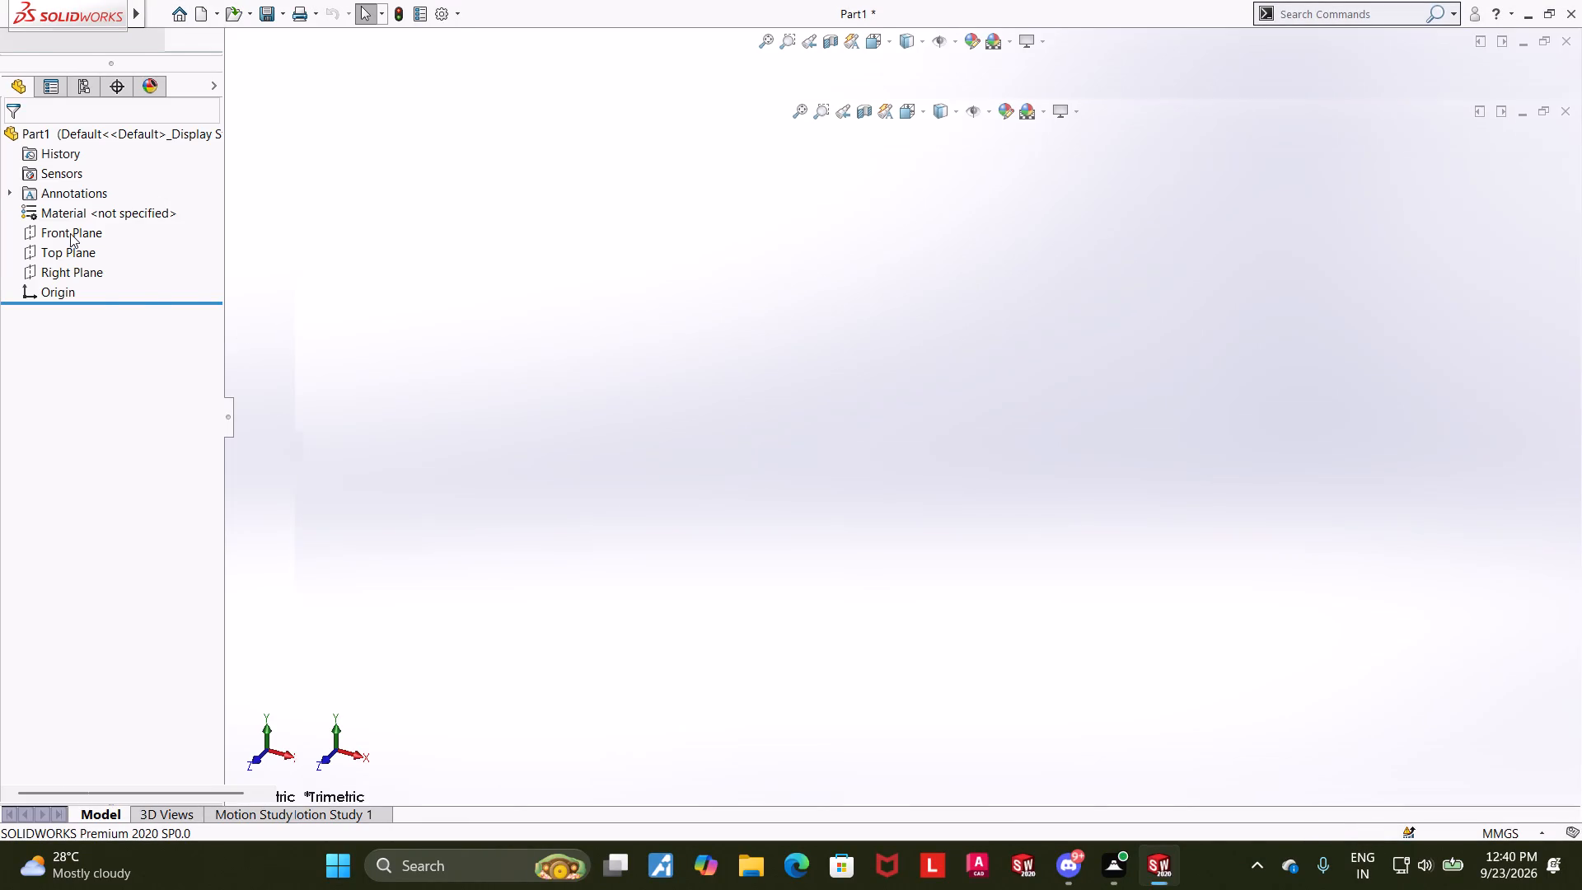
Start a sketch on the Front Plane and draw a horizontal construction centerline passing through the origin.
click(70, 233)
click(128, 304)
click(134, 274)
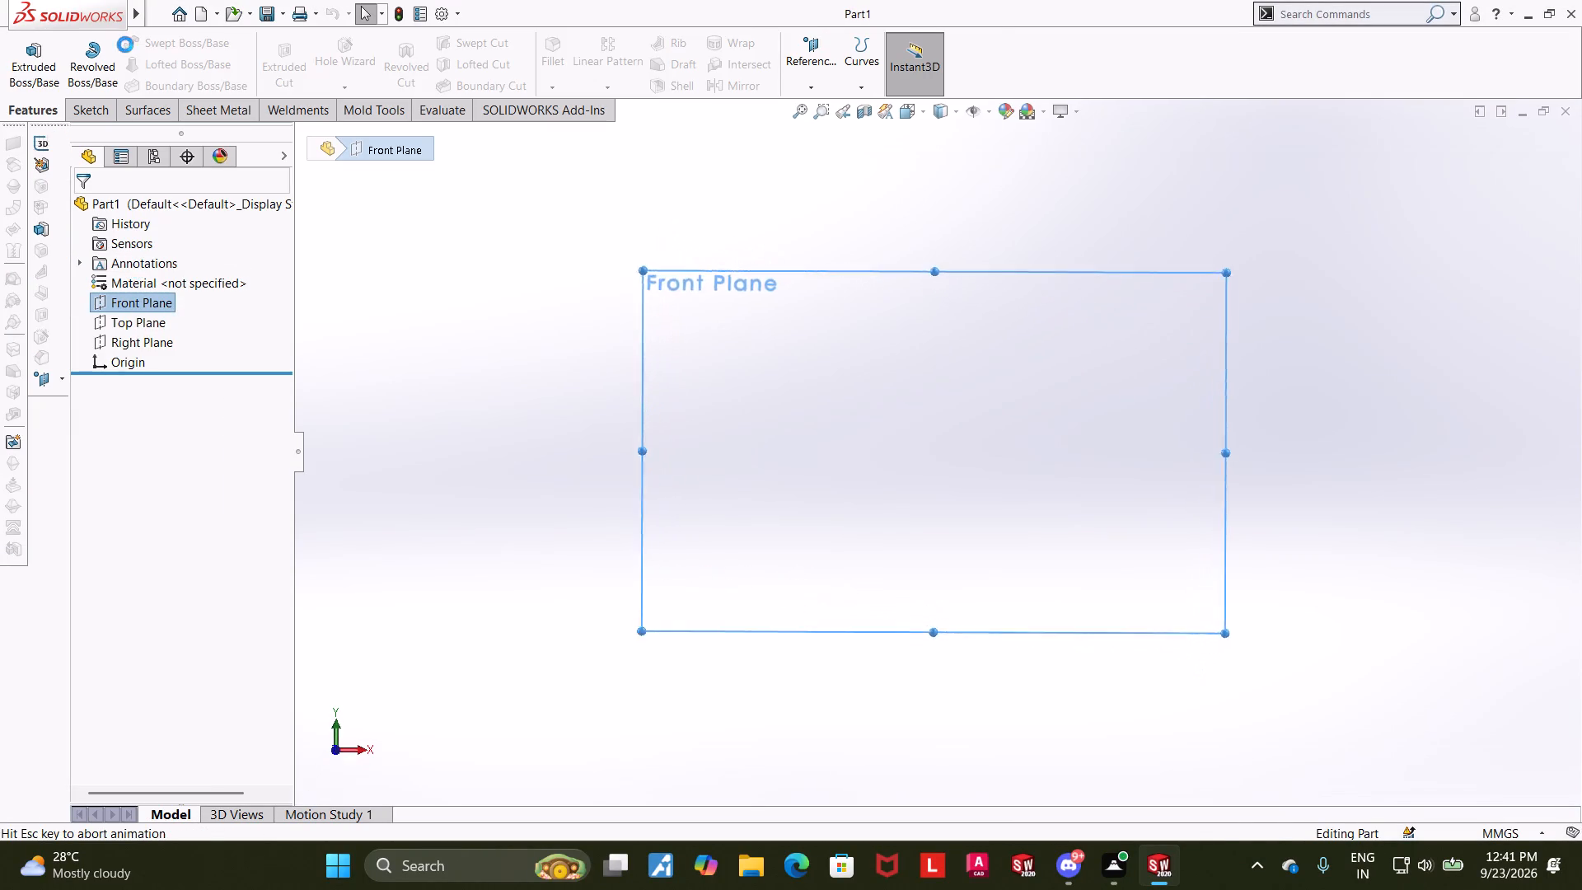
click(166, 44)
click(174, 77)
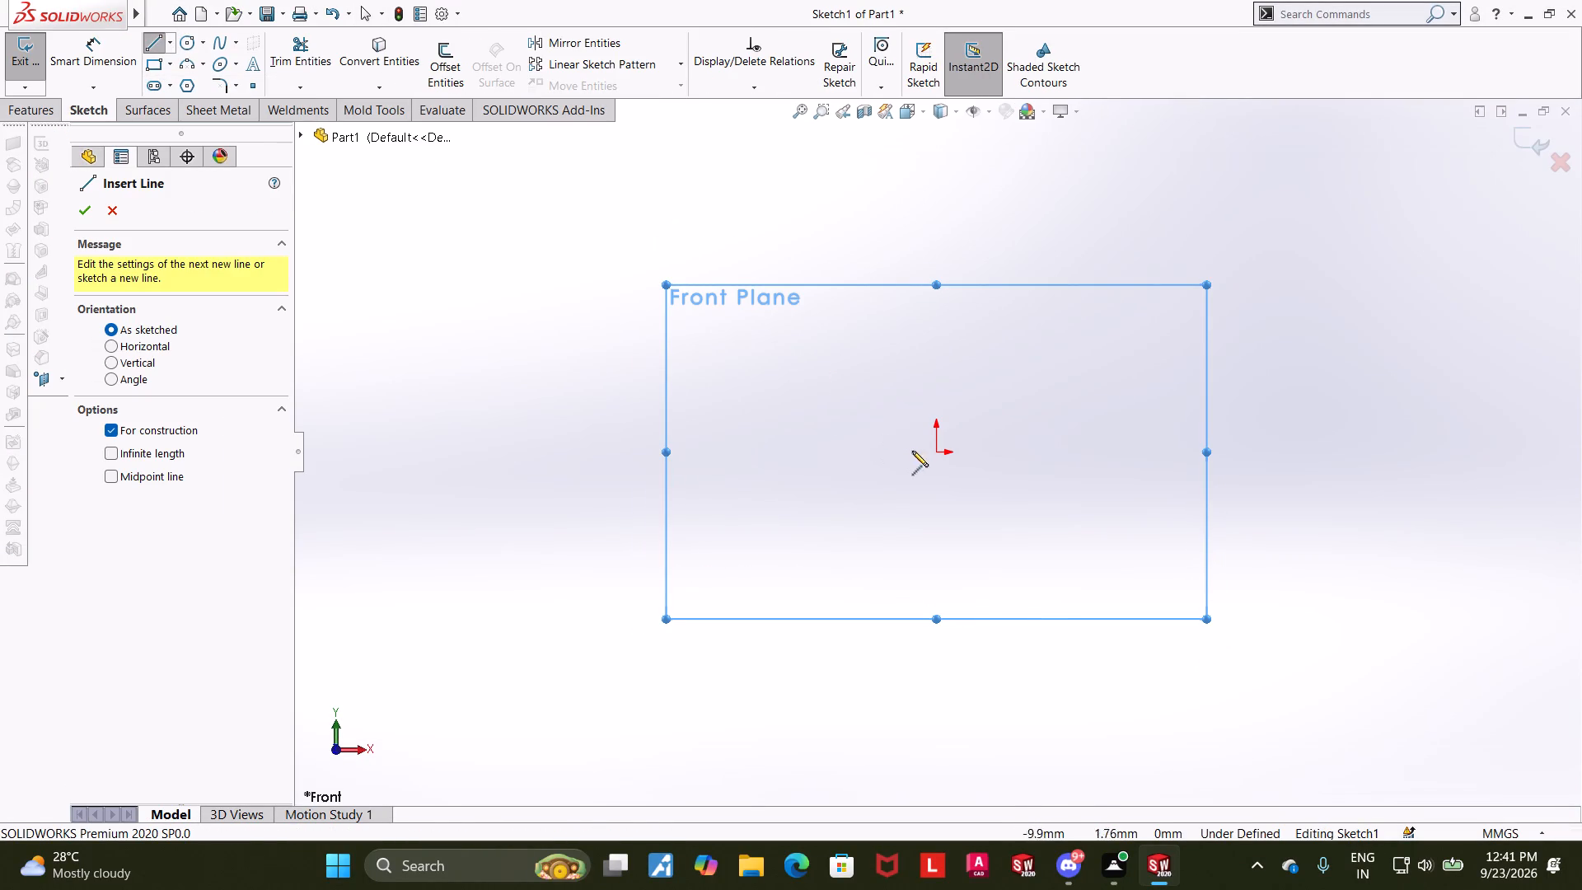
click(522, 453)
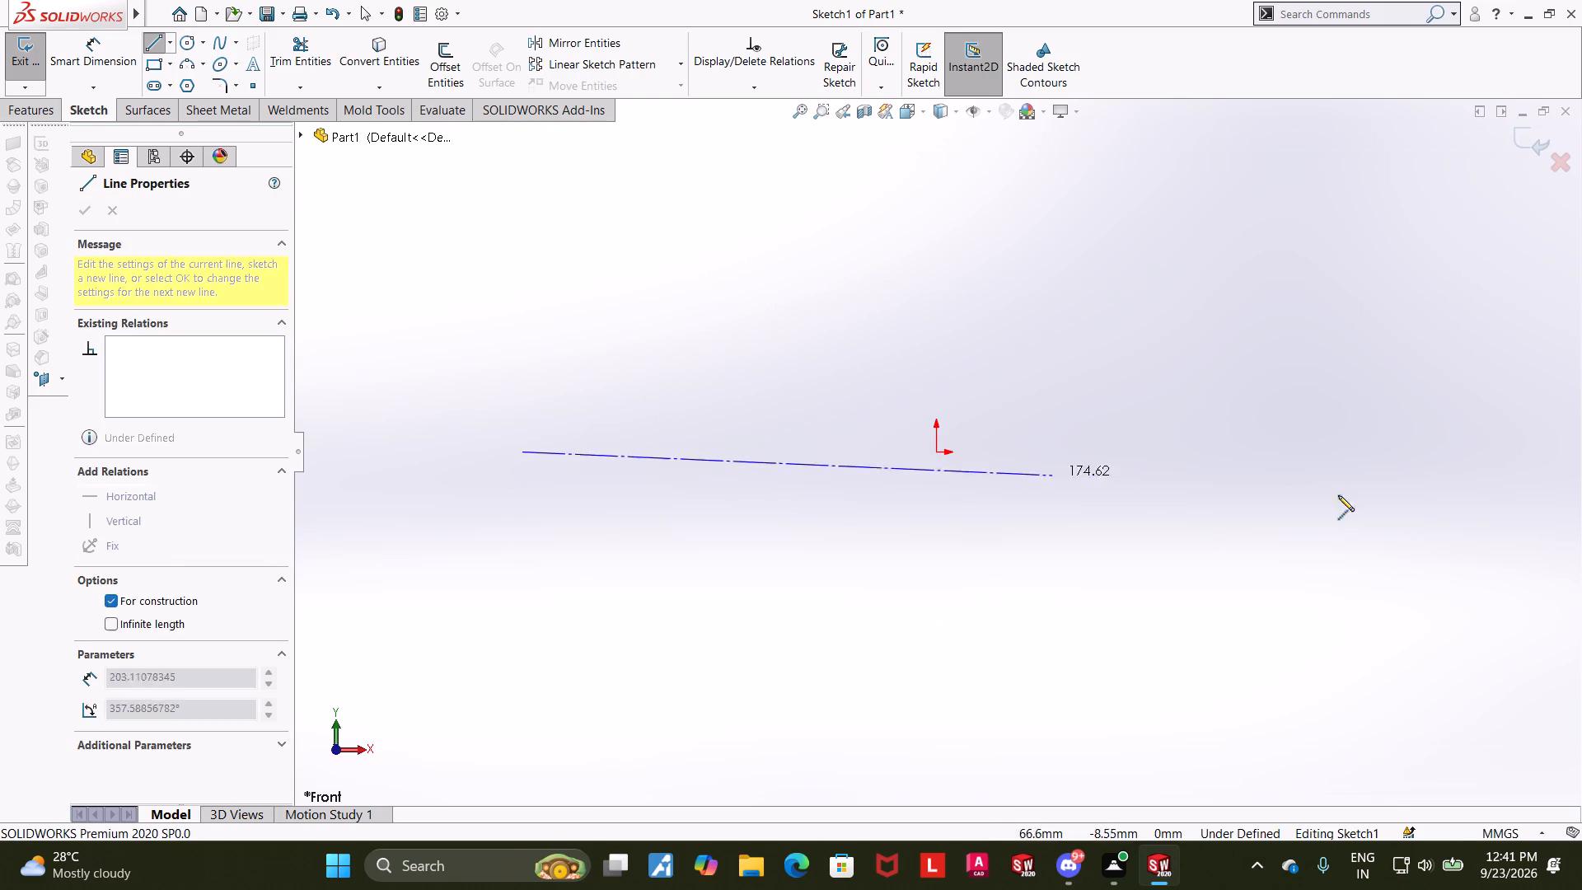
click(1417, 454)
key(Escape)
key(Escape)
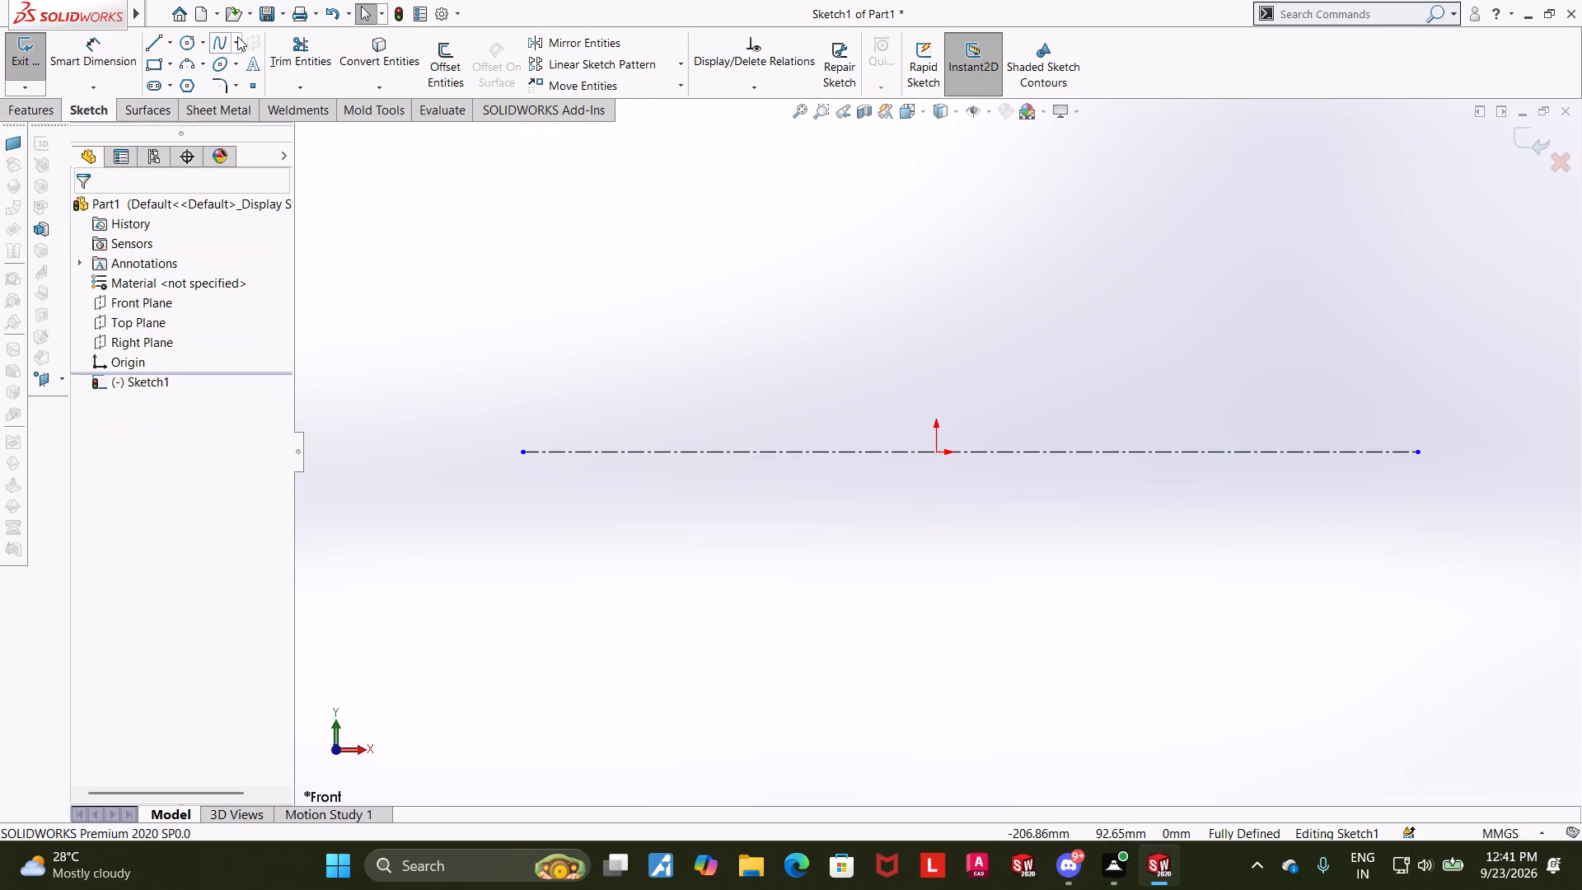
Sketch a closed line profile below the centerline: a shallow V-shaped web of two sloped edge pairs with a vertical leg at each end.
click(159, 39)
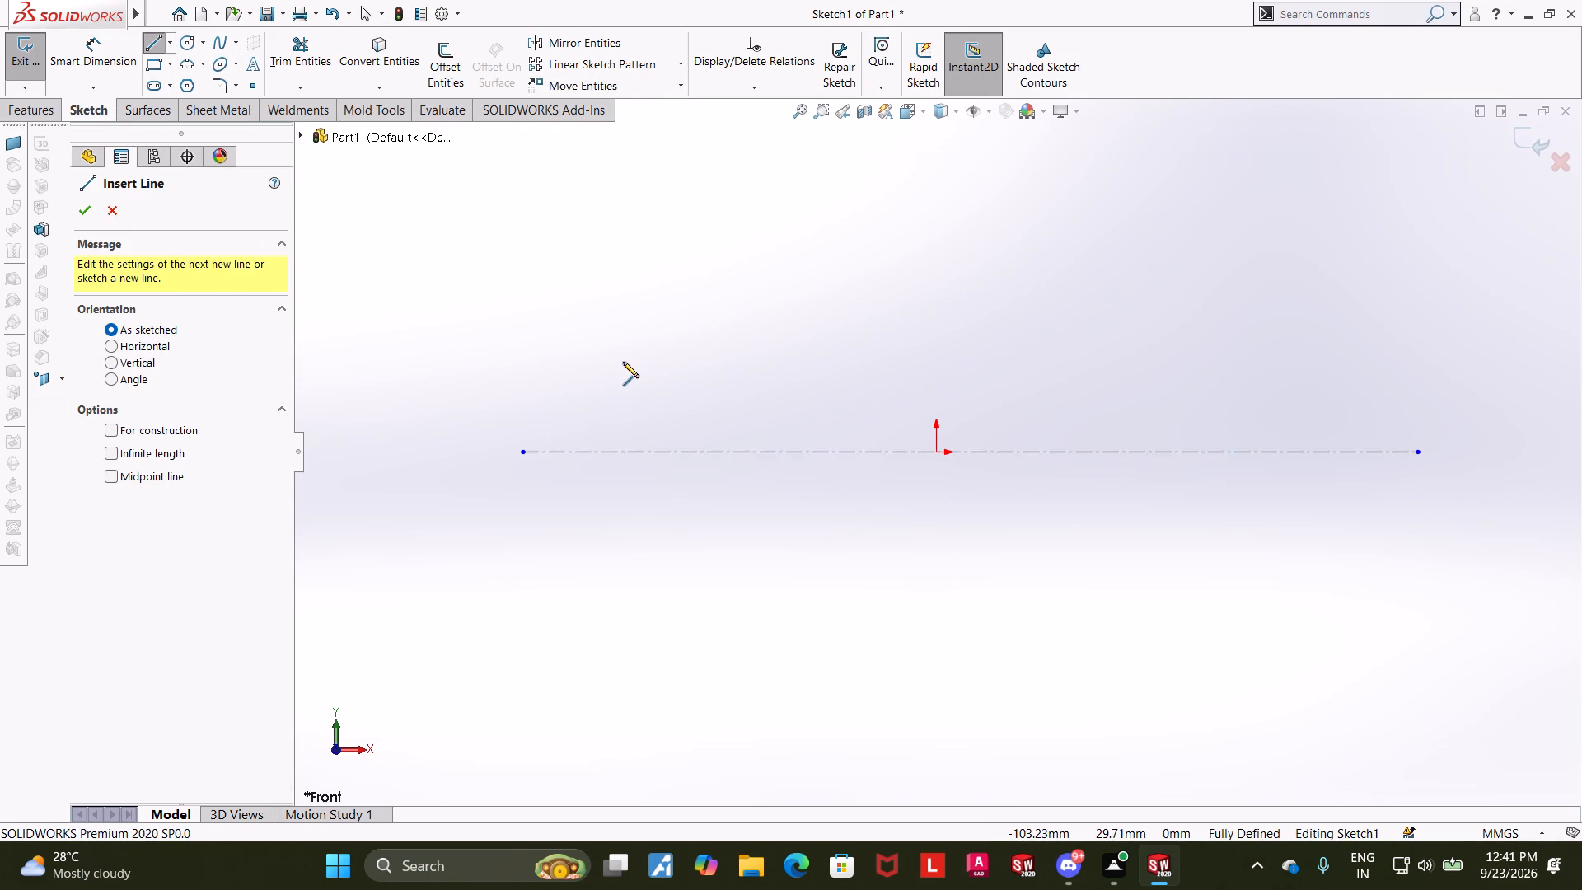
click(627, 612)
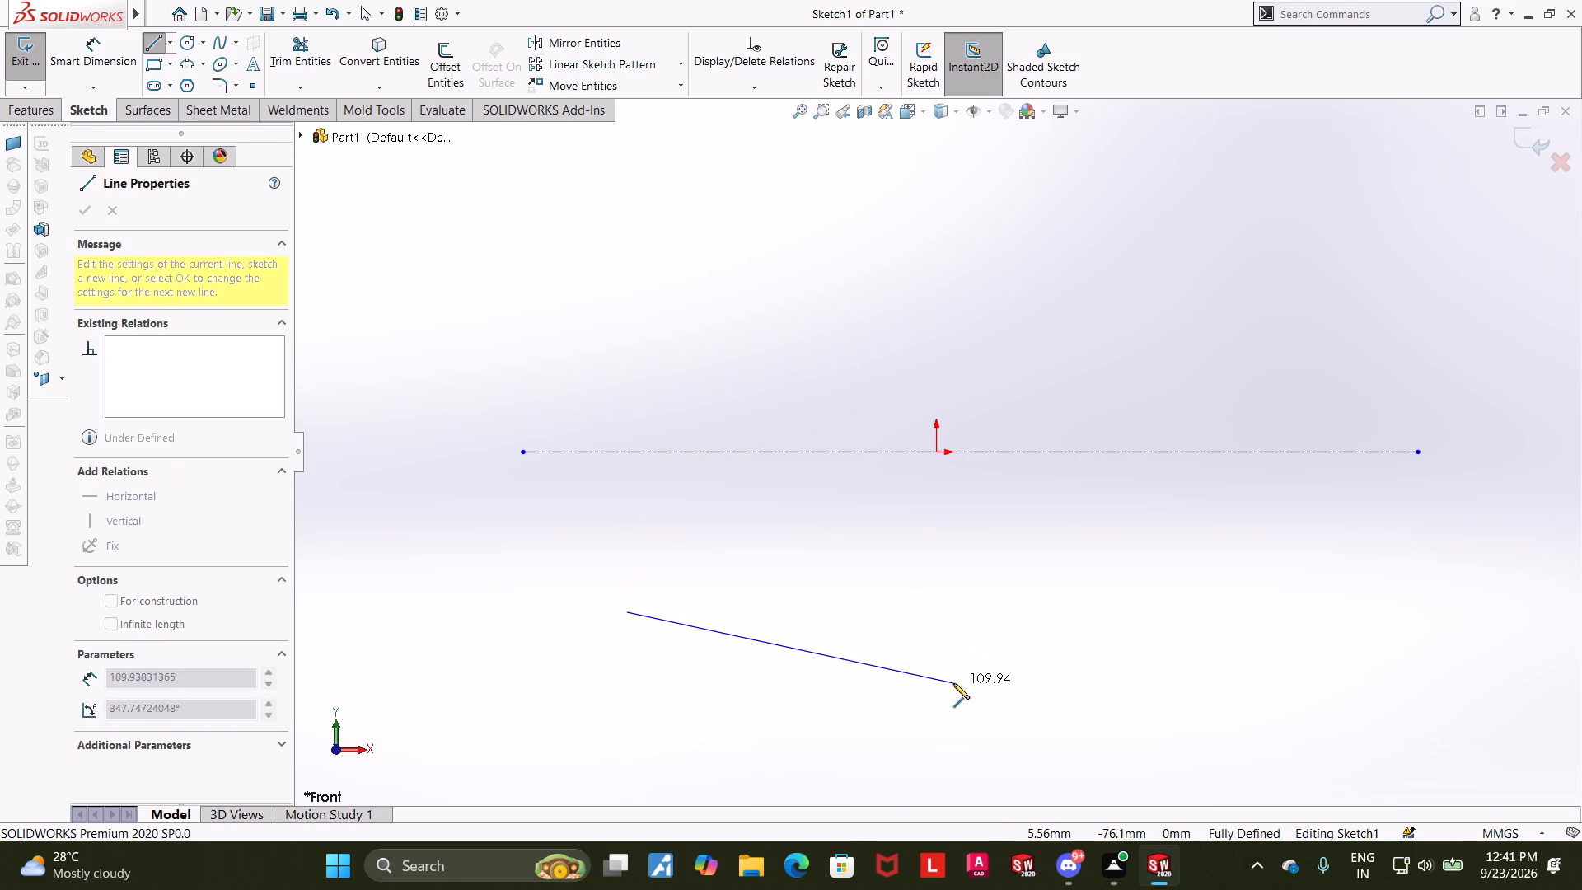
click(968, 678)
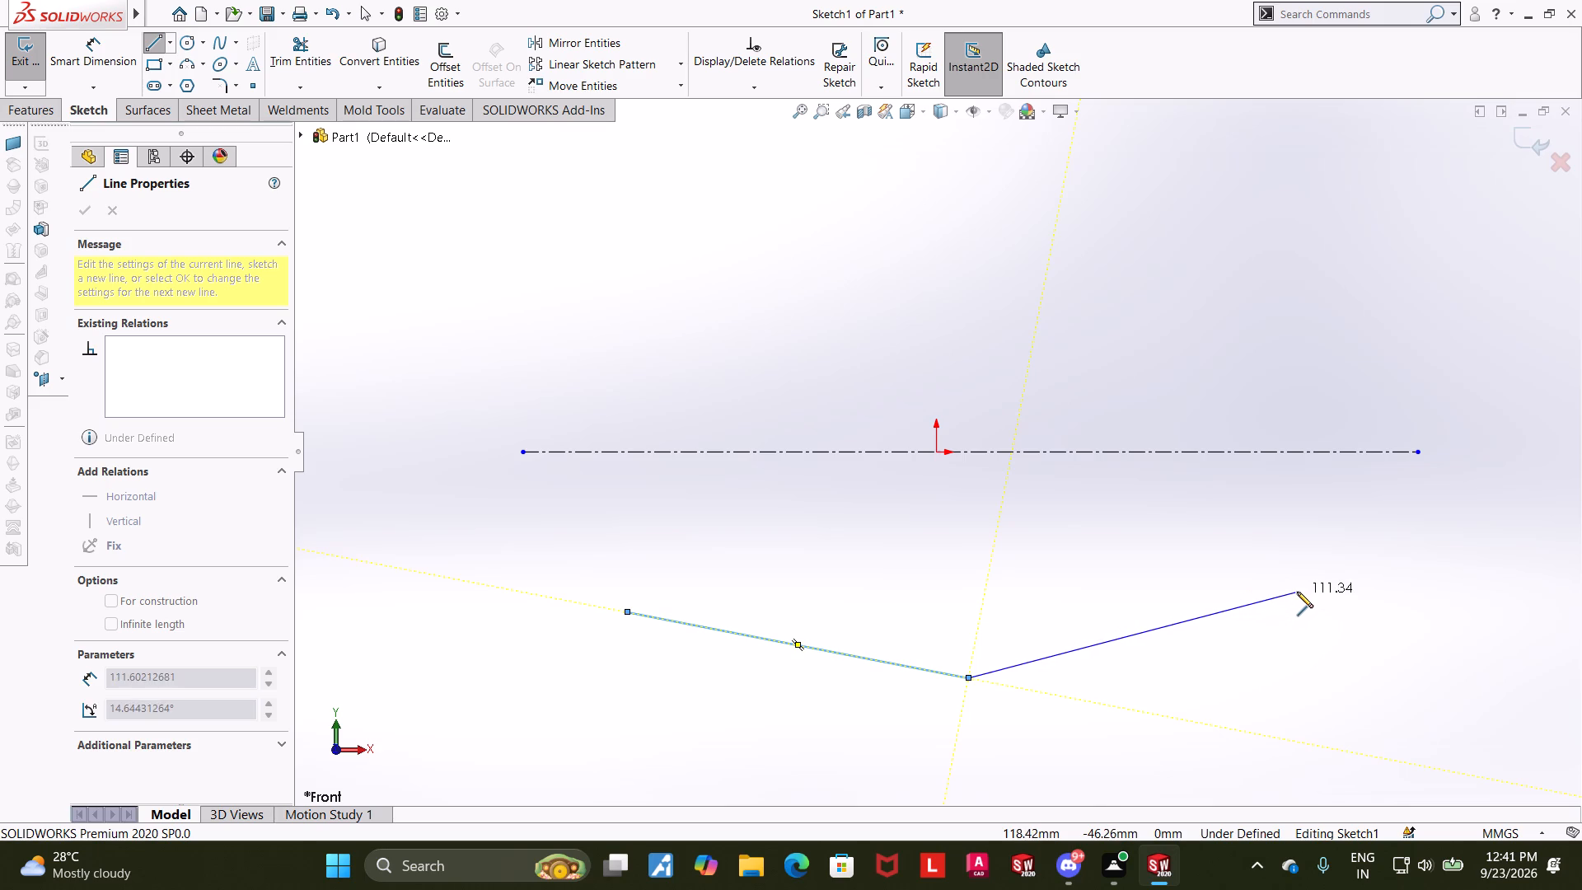
click(1296, 591)
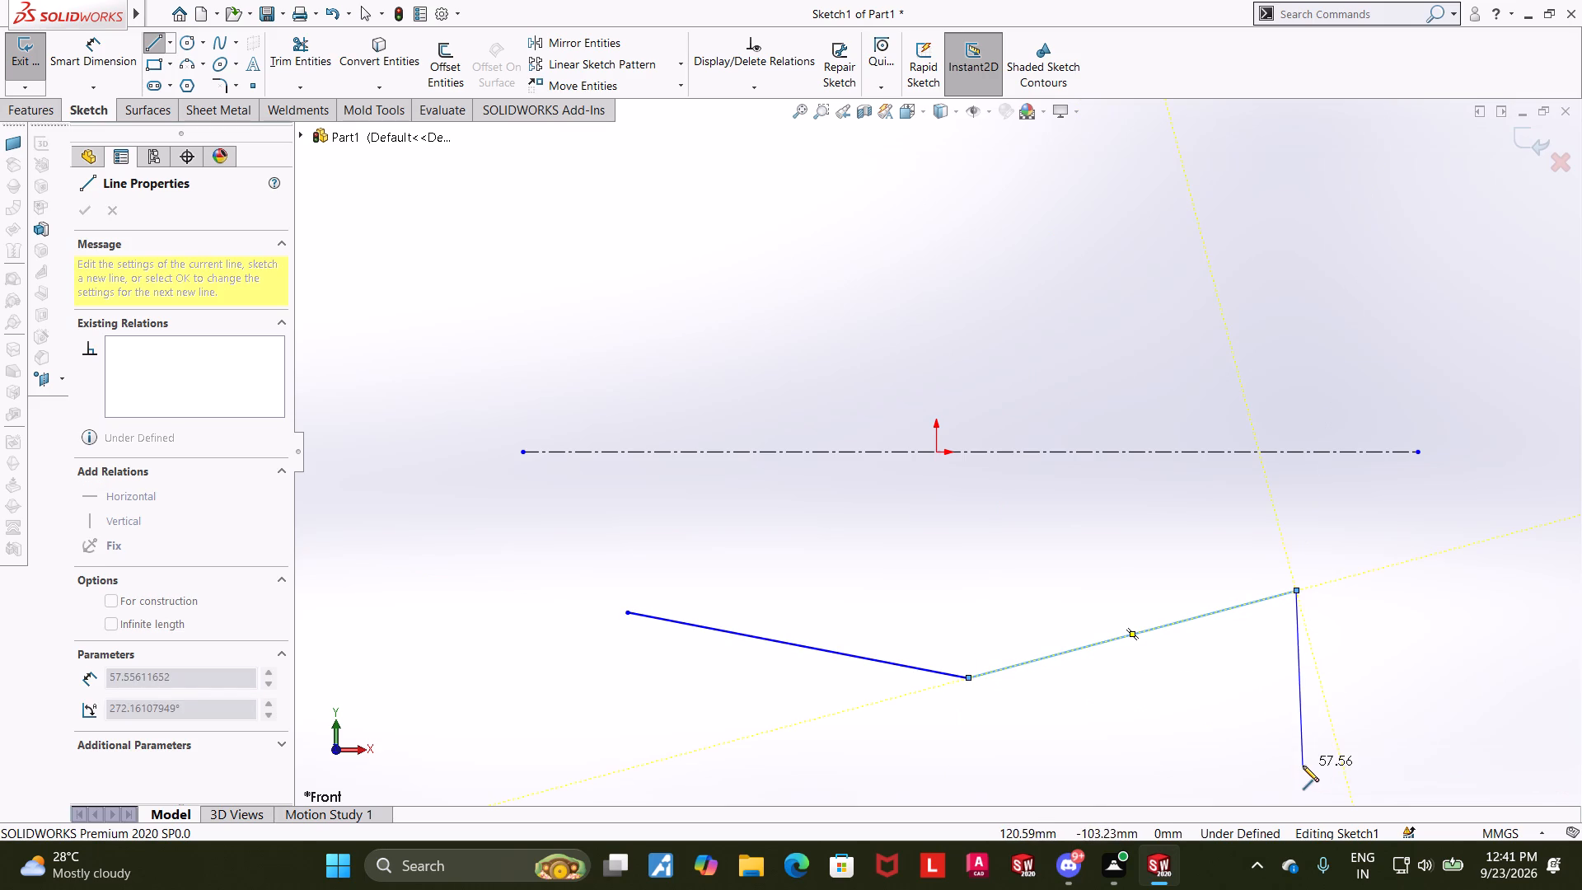
click(1300, 766)
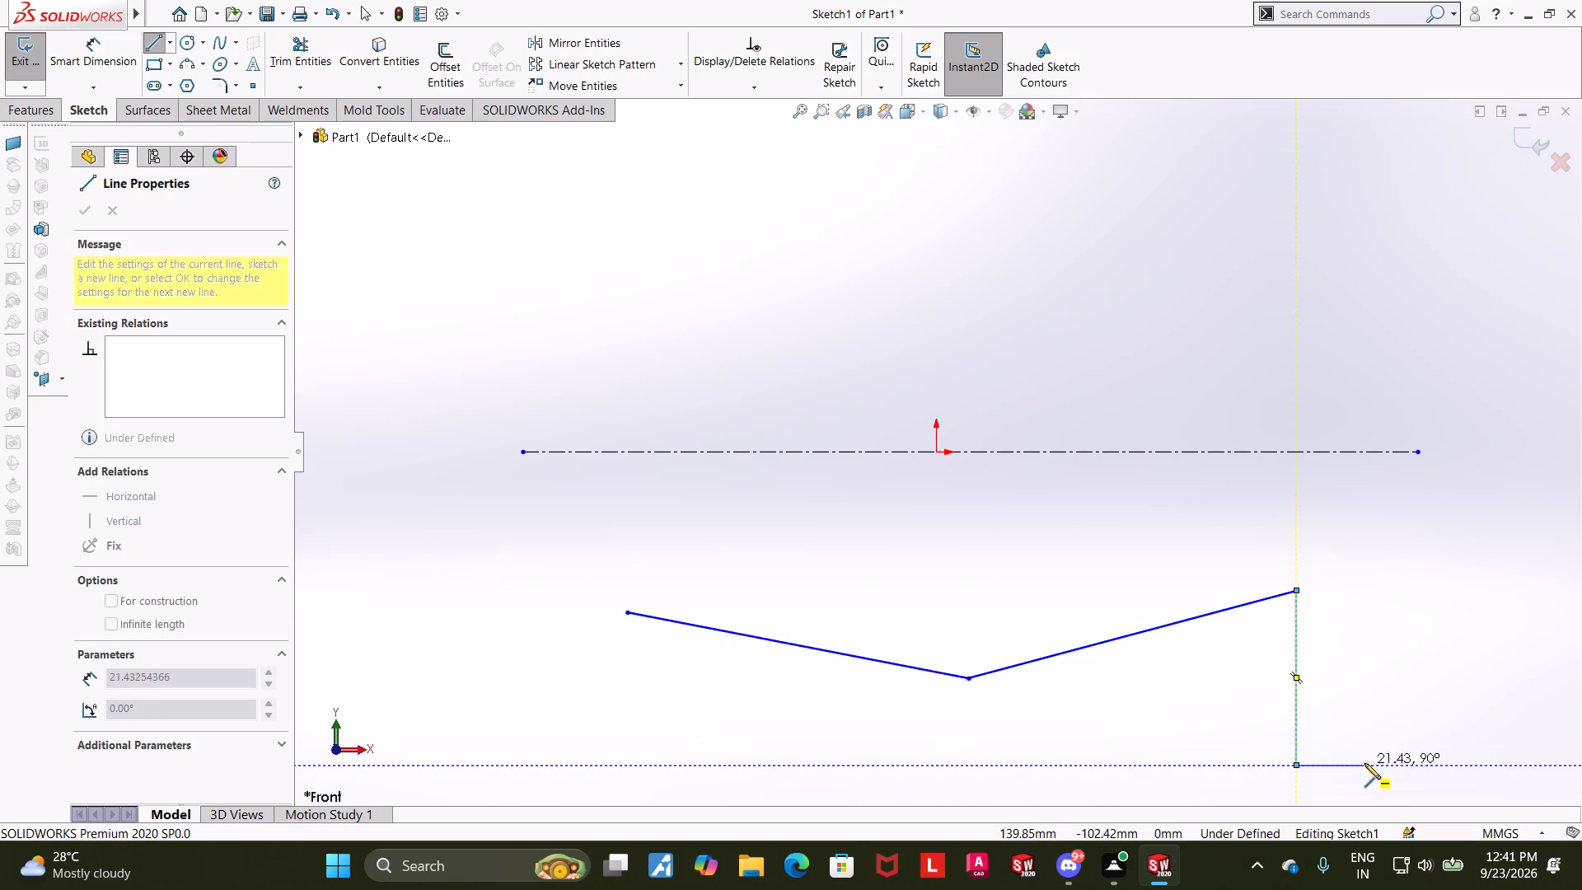
click(1372, 762)
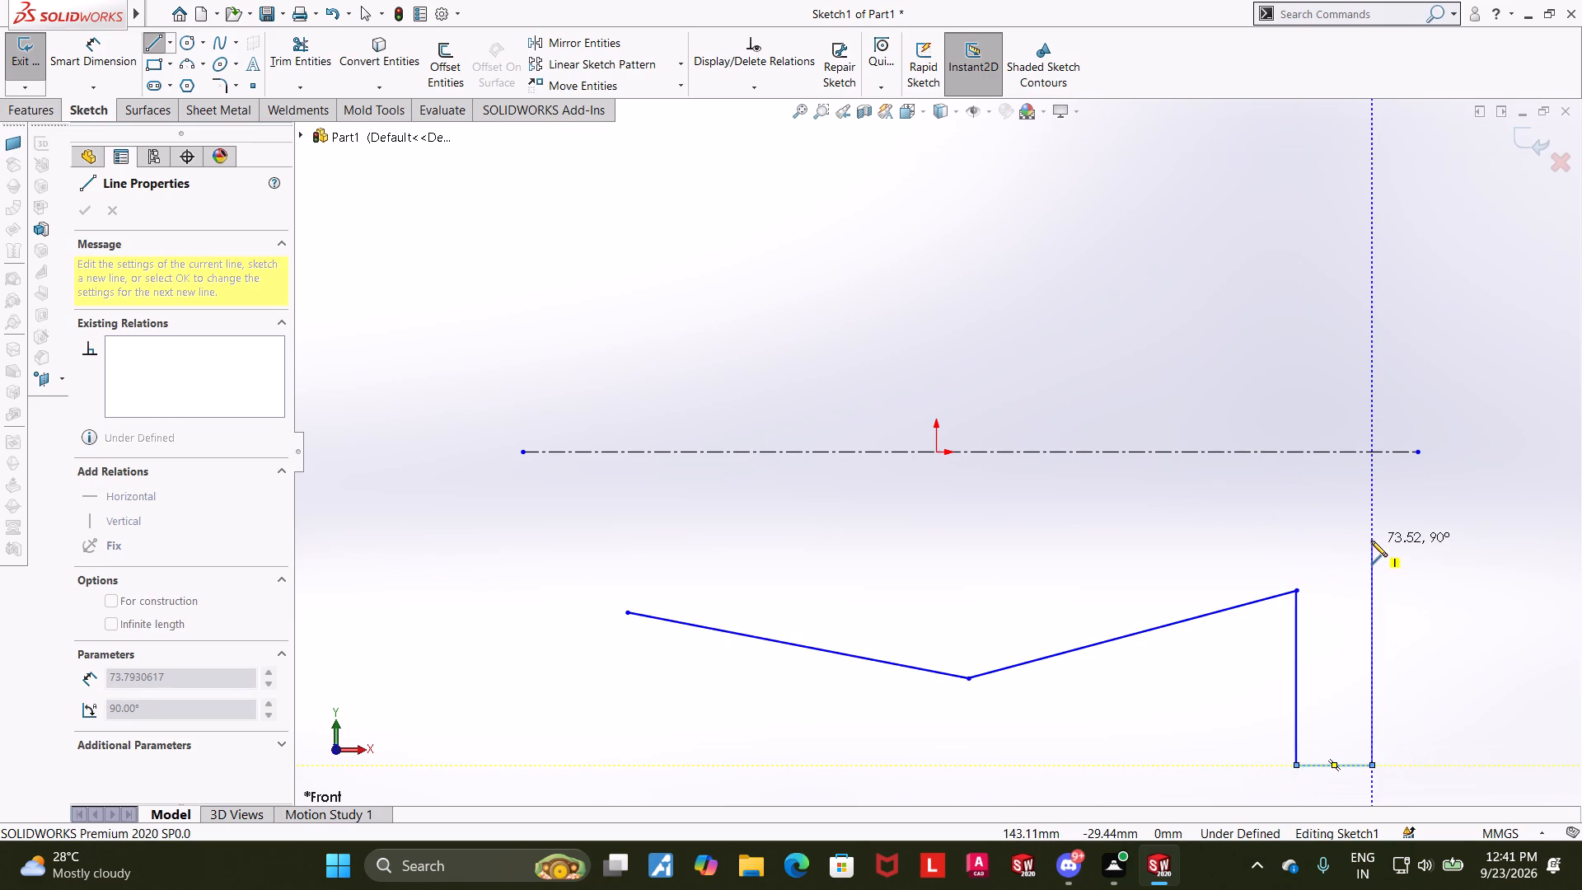
click(1371, 543)
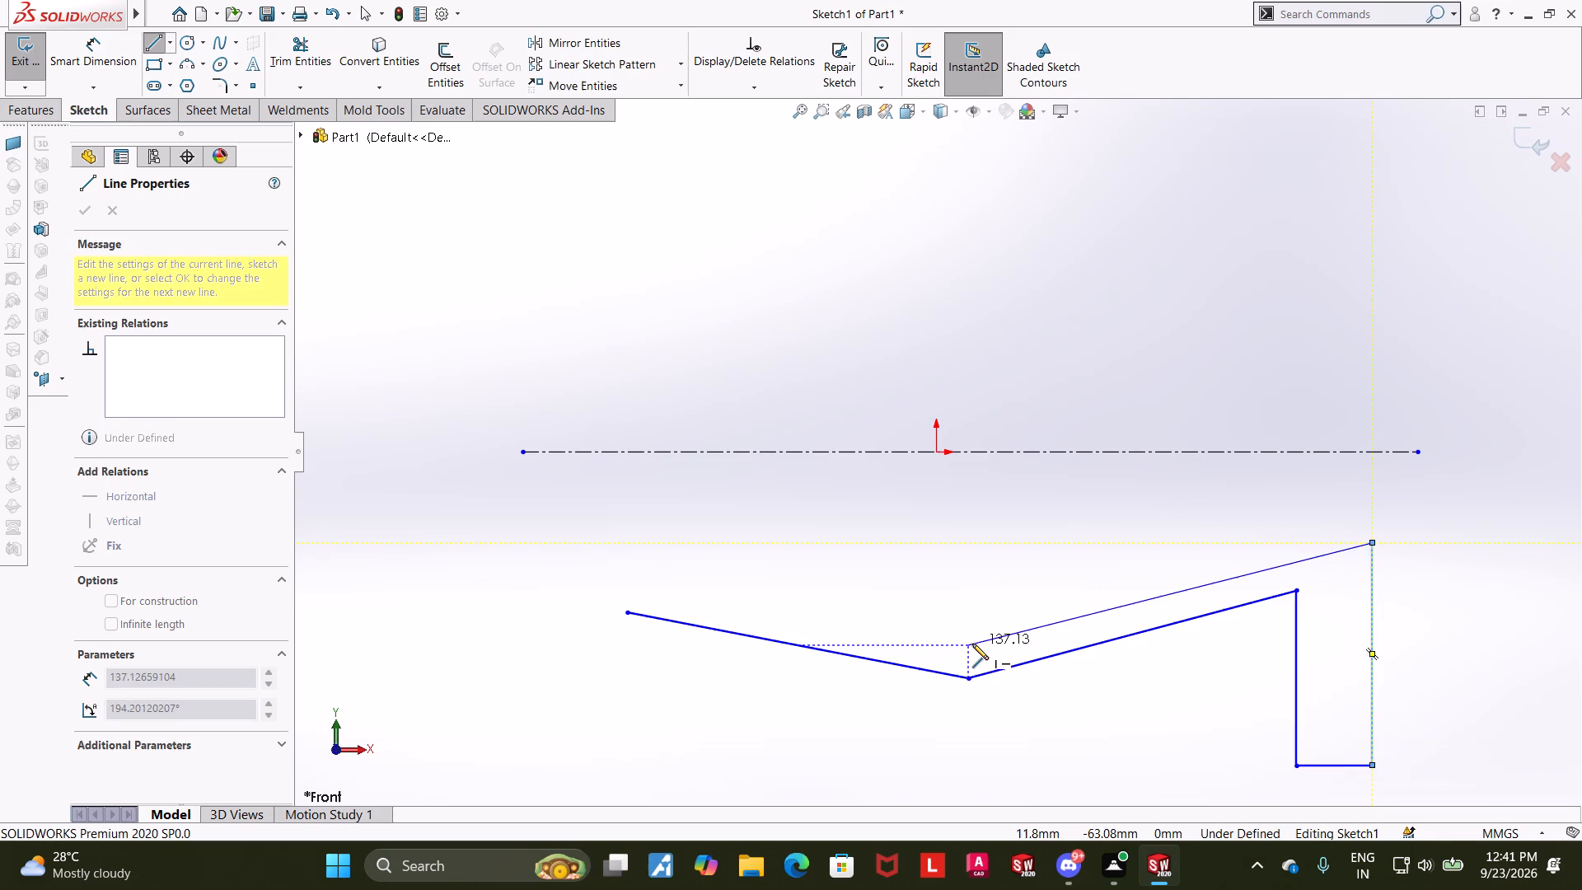
click(972, 644)
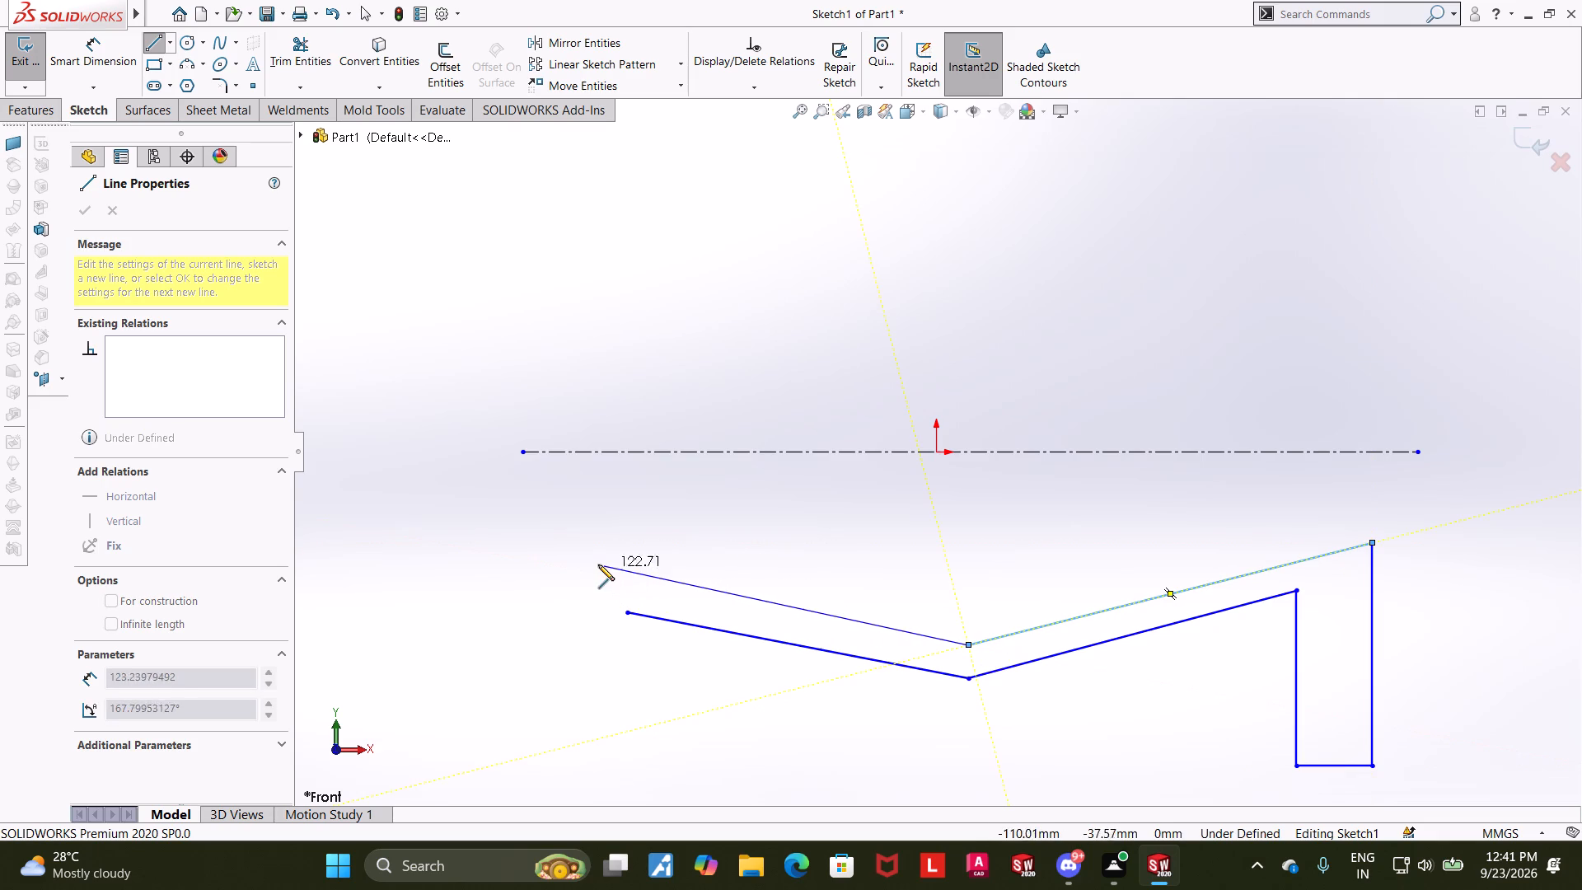
click(575, 561)
scroll(568, 776, up, 2)
click(690, 667)
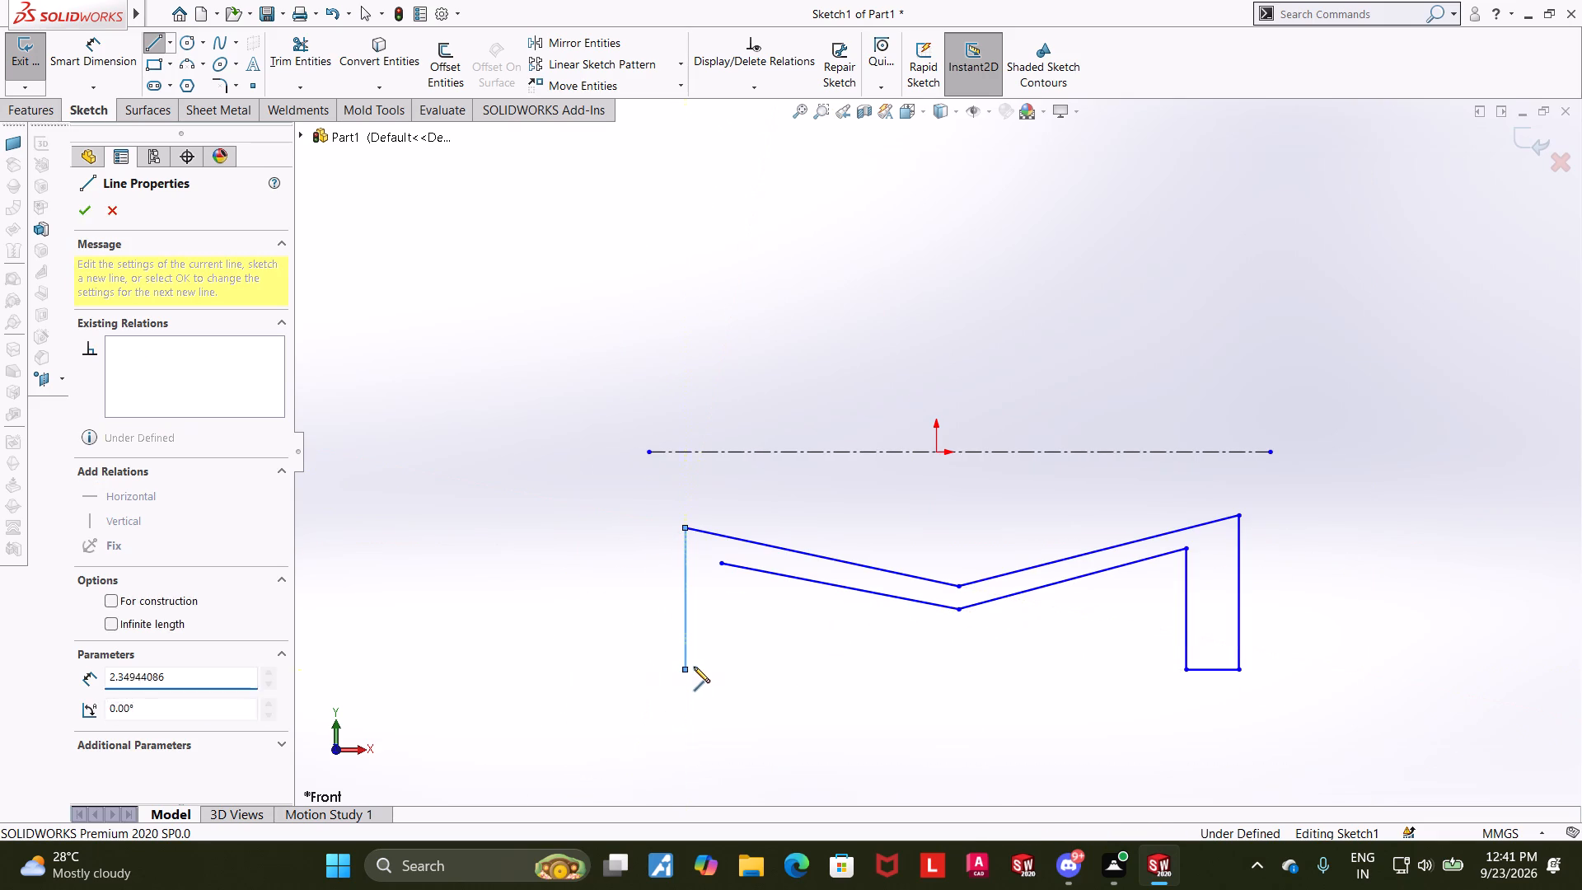
click(724, 669)
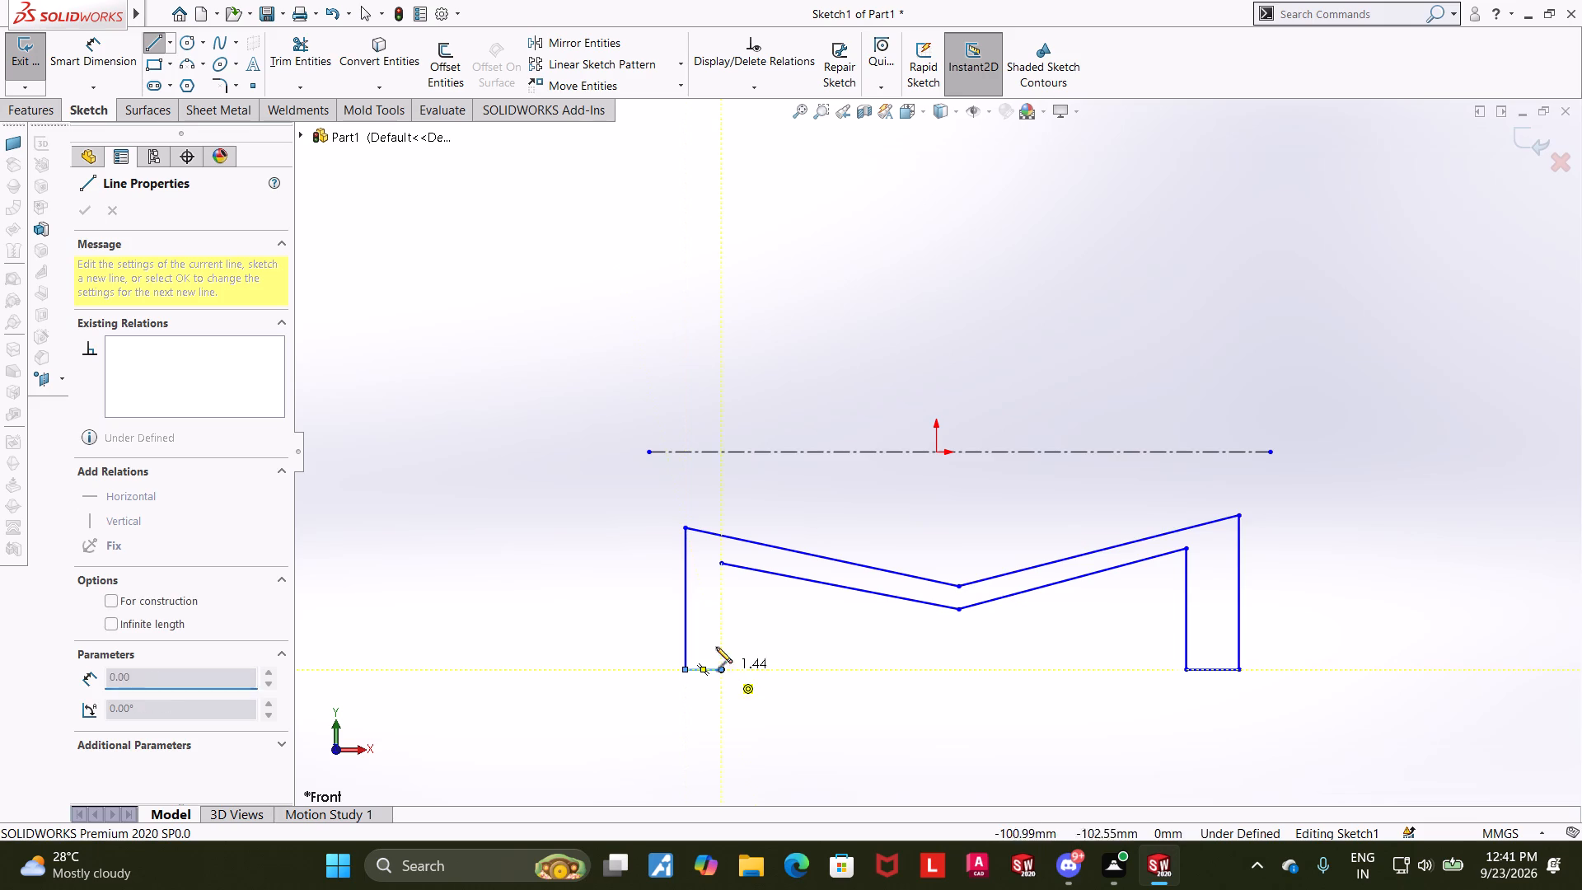
click(724, 563)
key(Escape)
key(Escape)
key(Escape)
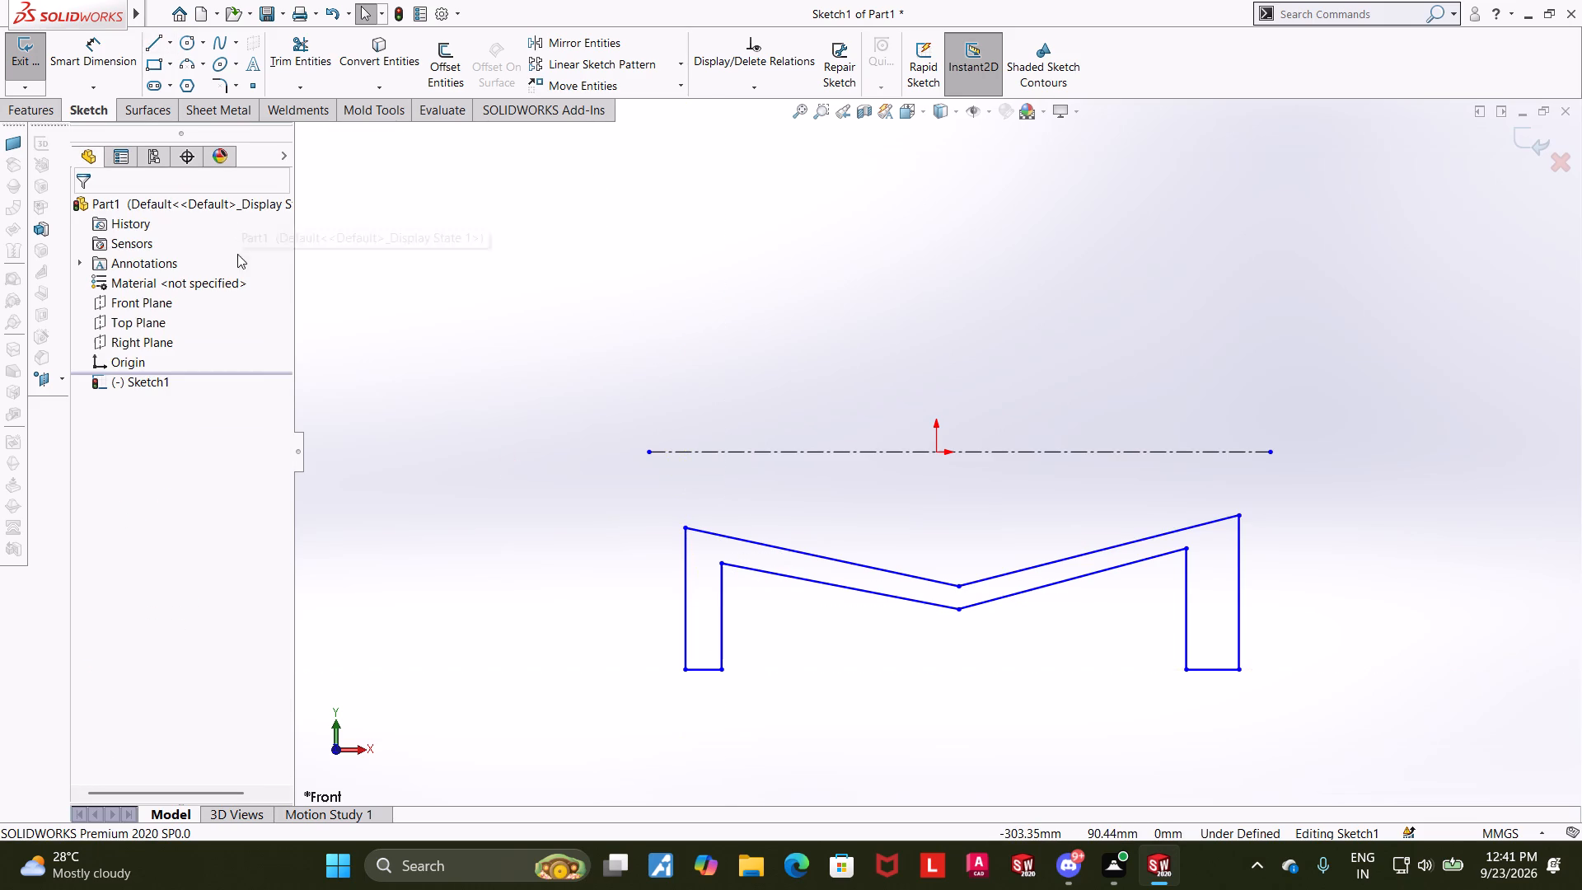
Dimension the width of the profile's left leg as 22 mm between its two vertical edges.
click(115, 63)
scroll(599, 397, down, 3)
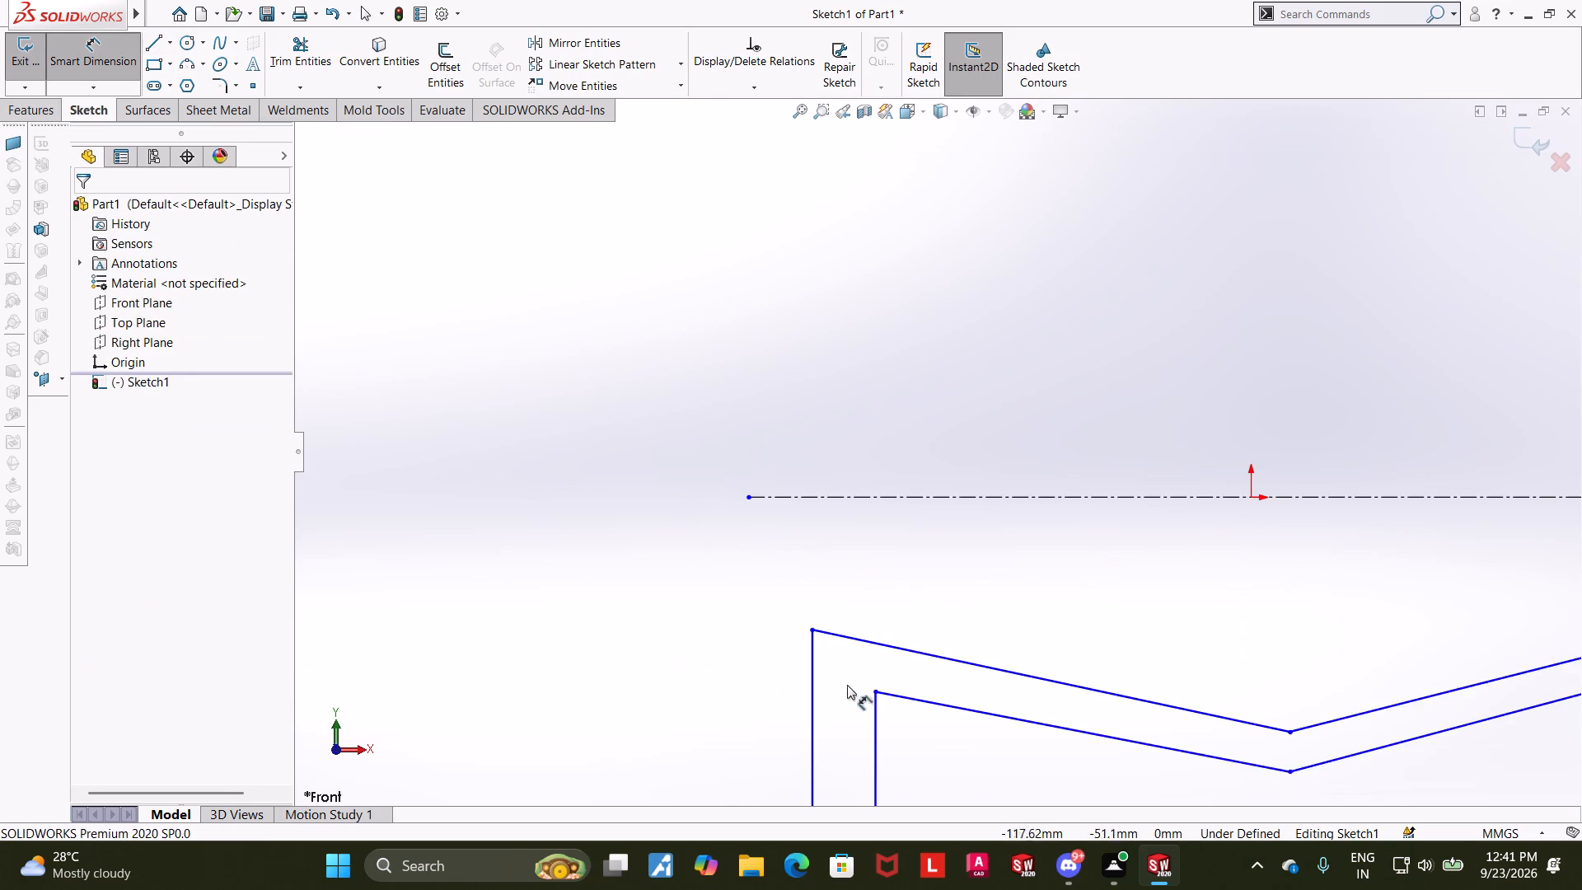
scroll(856, 672, up, 7)
scroll(949, 527, down, 6)
click(794, 567)
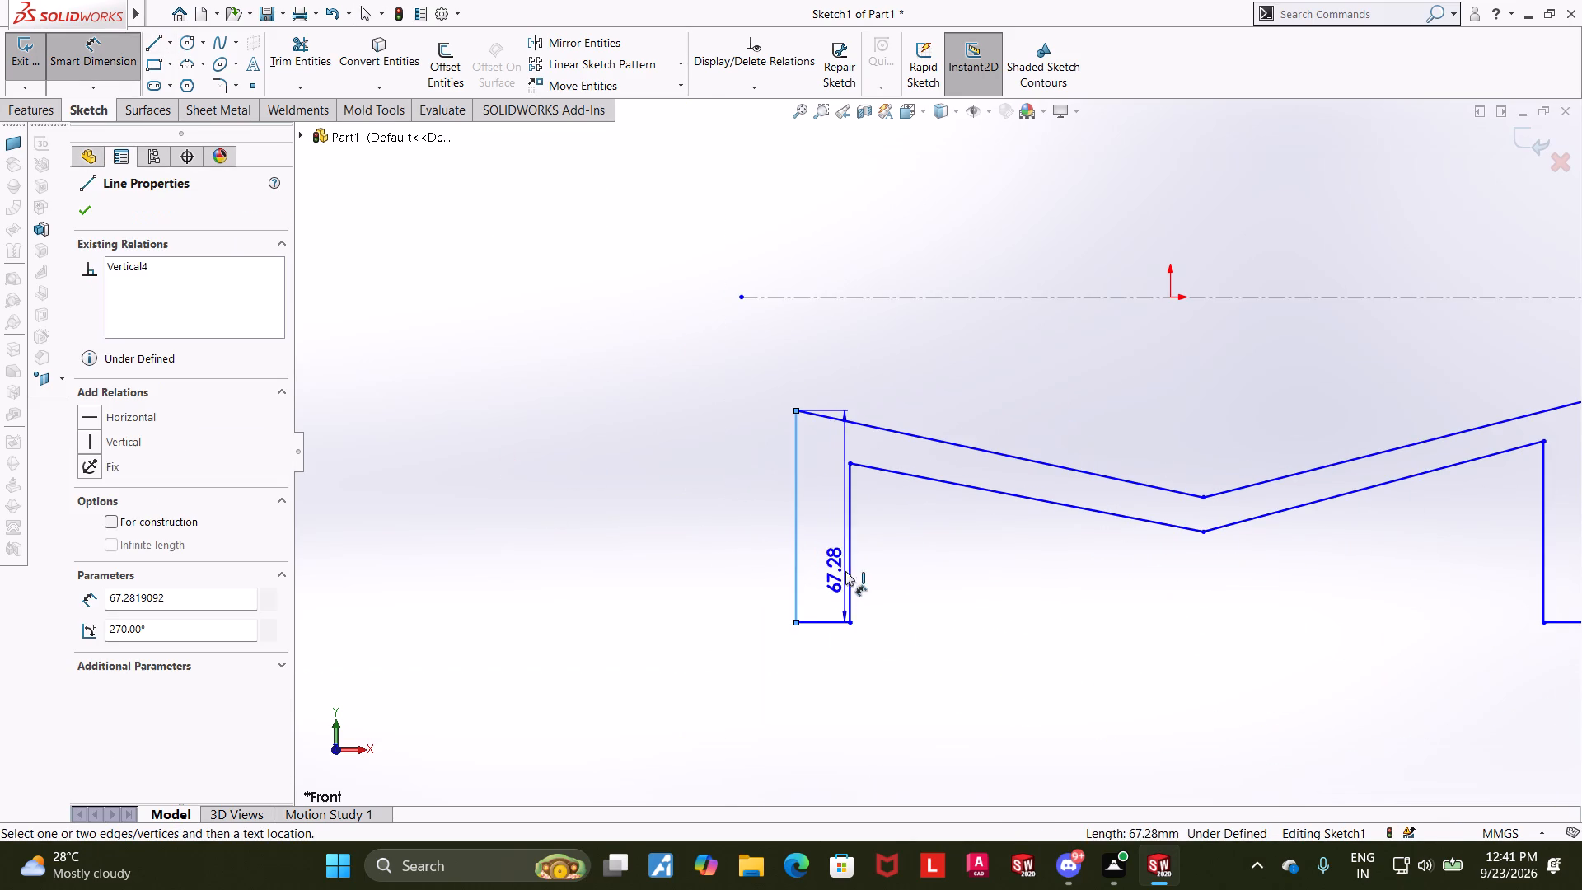
click(851, 571)
click(827, 677)
text(22)
key(Return)
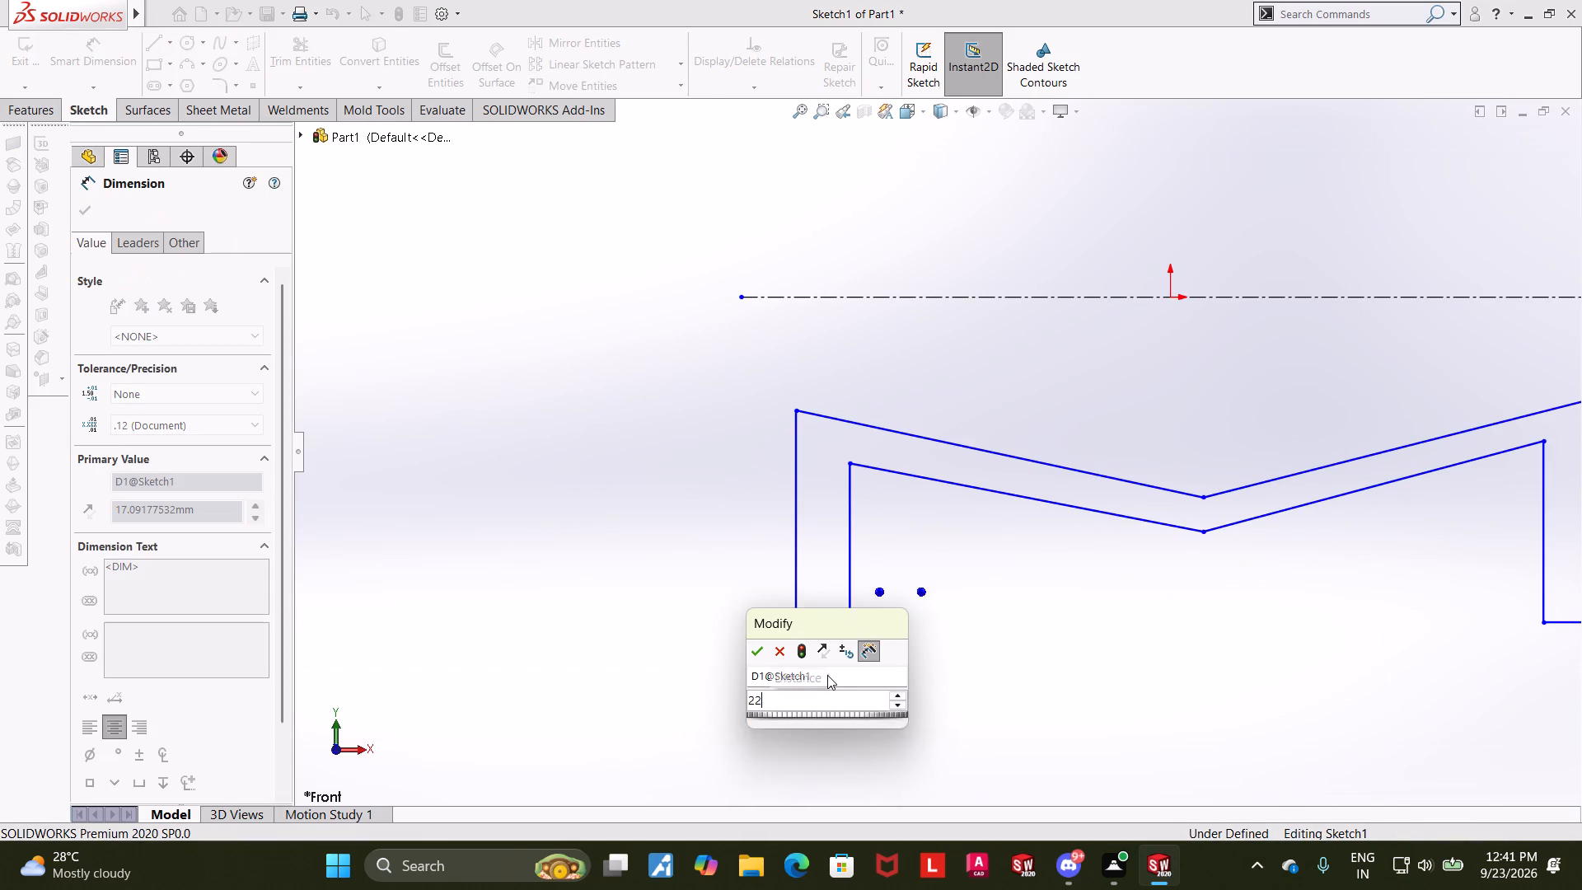
key(Escape)
Make the short bottom edges of the left and right legs collinear and equal.
click(816, 625)
scroll(979, 638, up, 3)
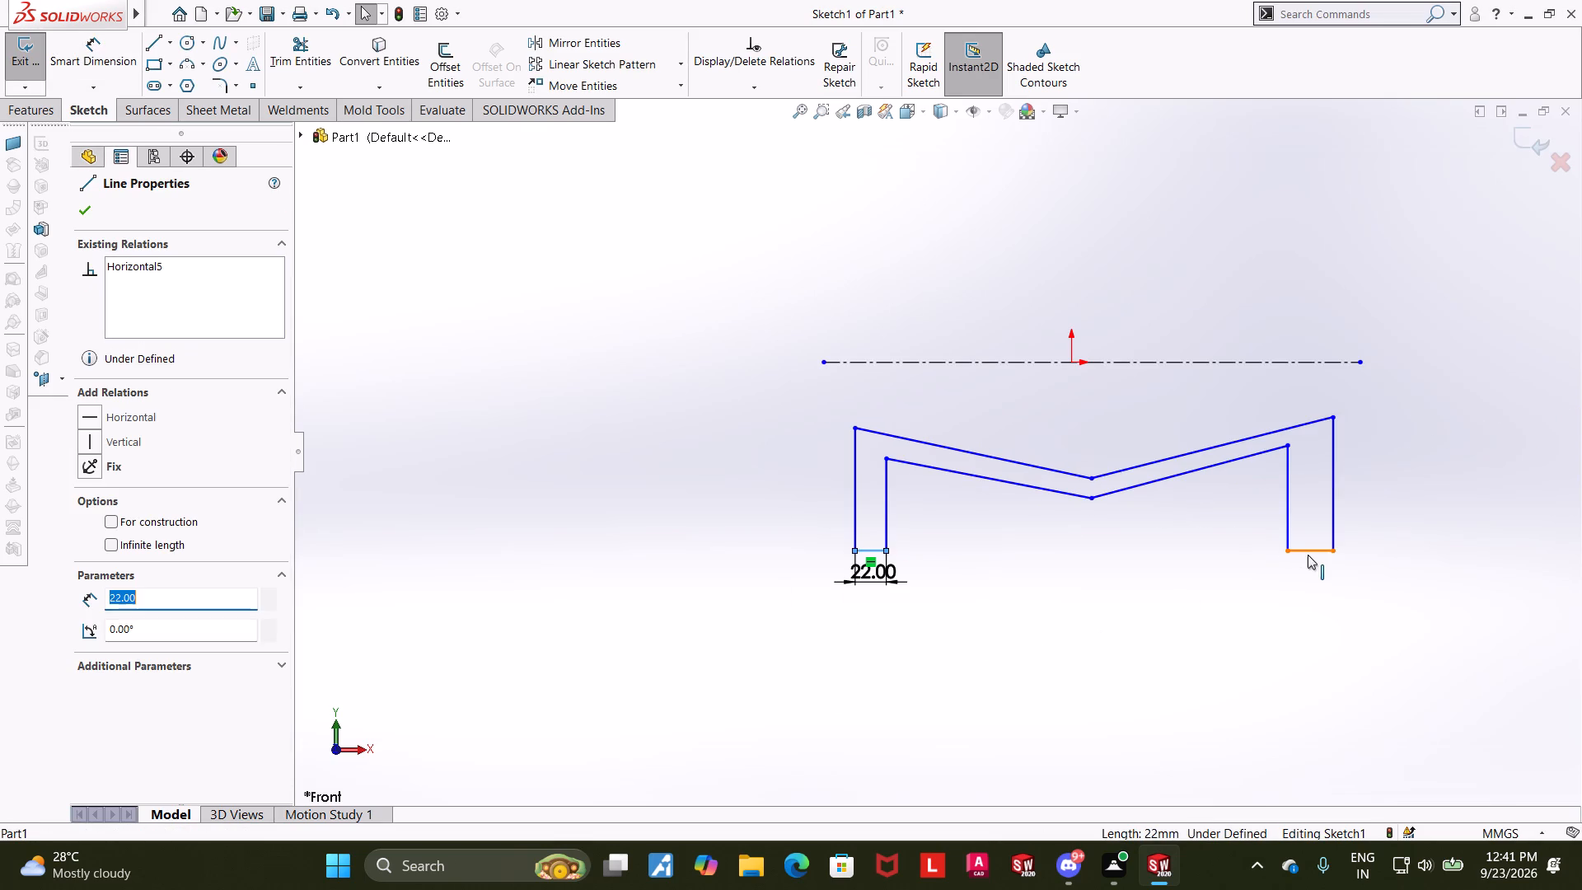
ctrl+click(1309, 555)
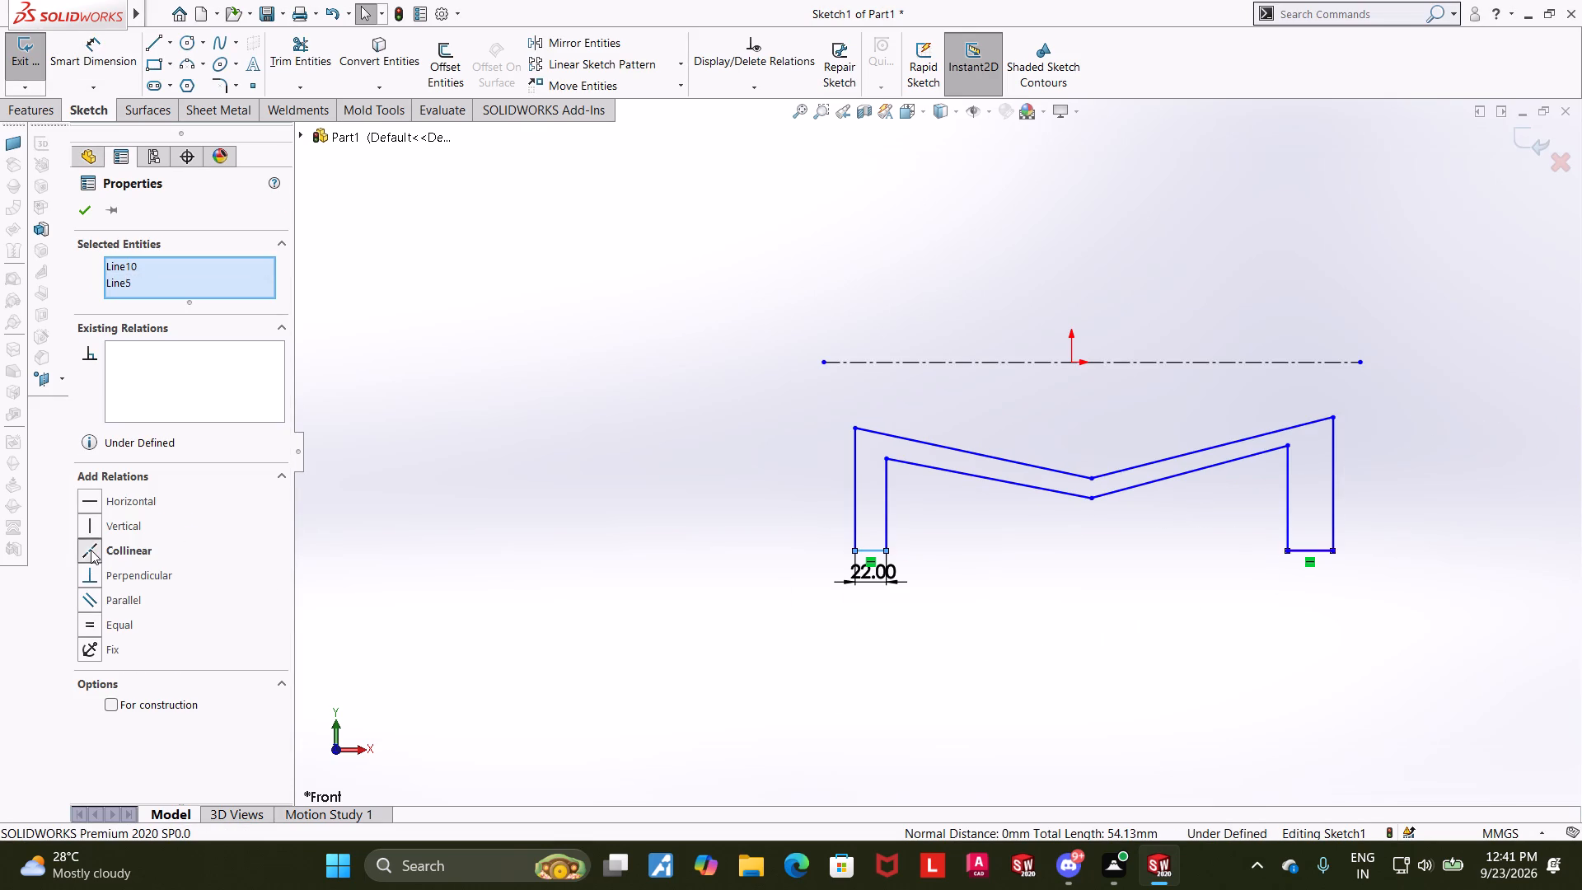
click(91, 550)
click(91, 621)
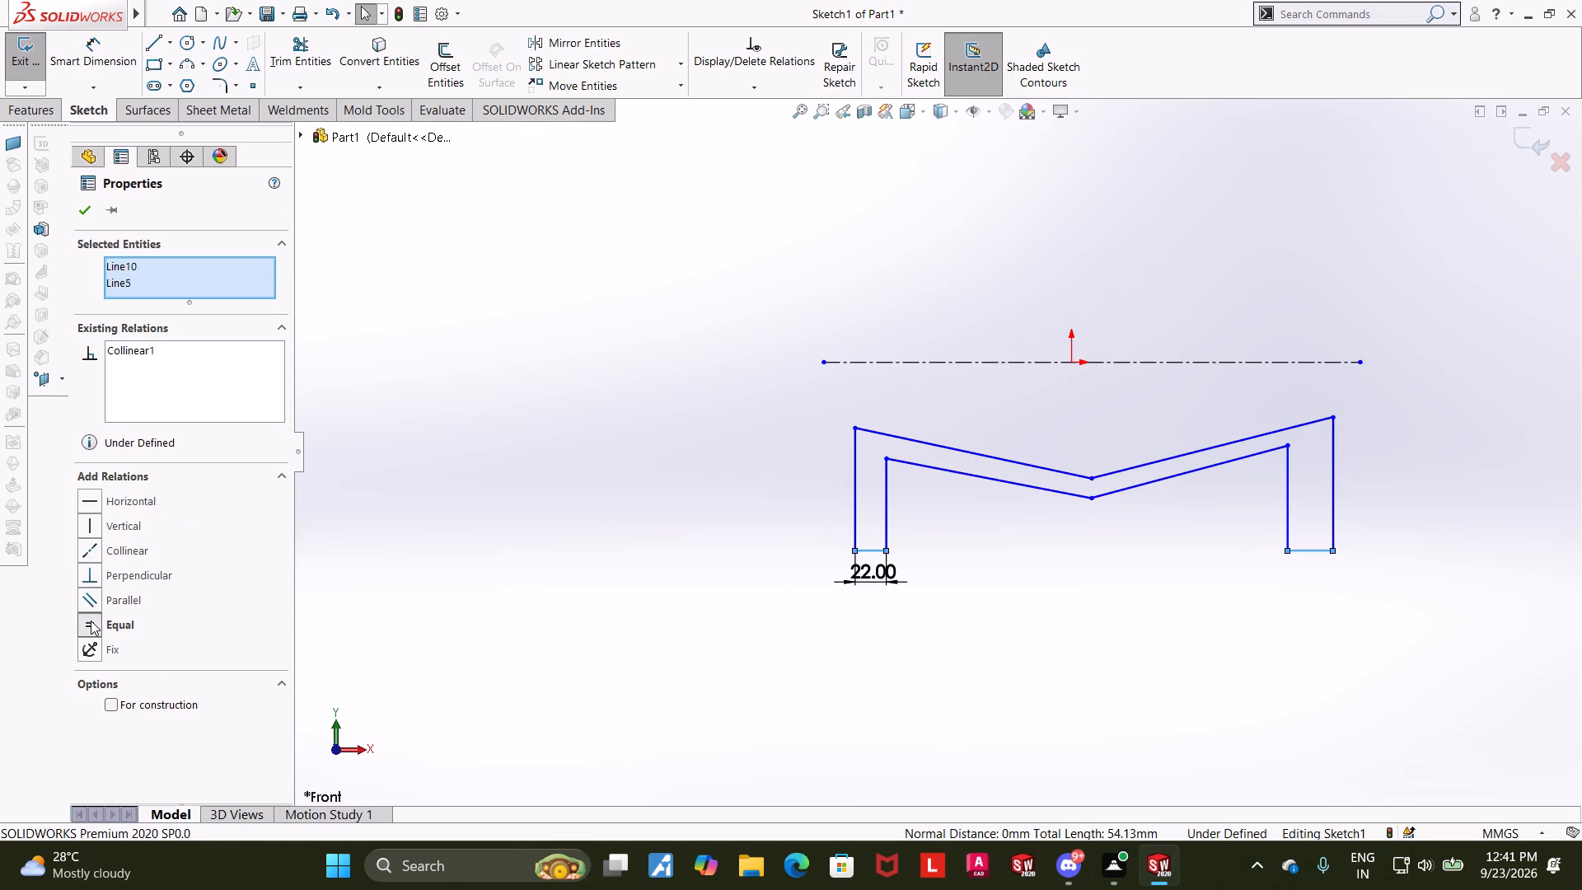
click(78, 209)
click(608, 438)
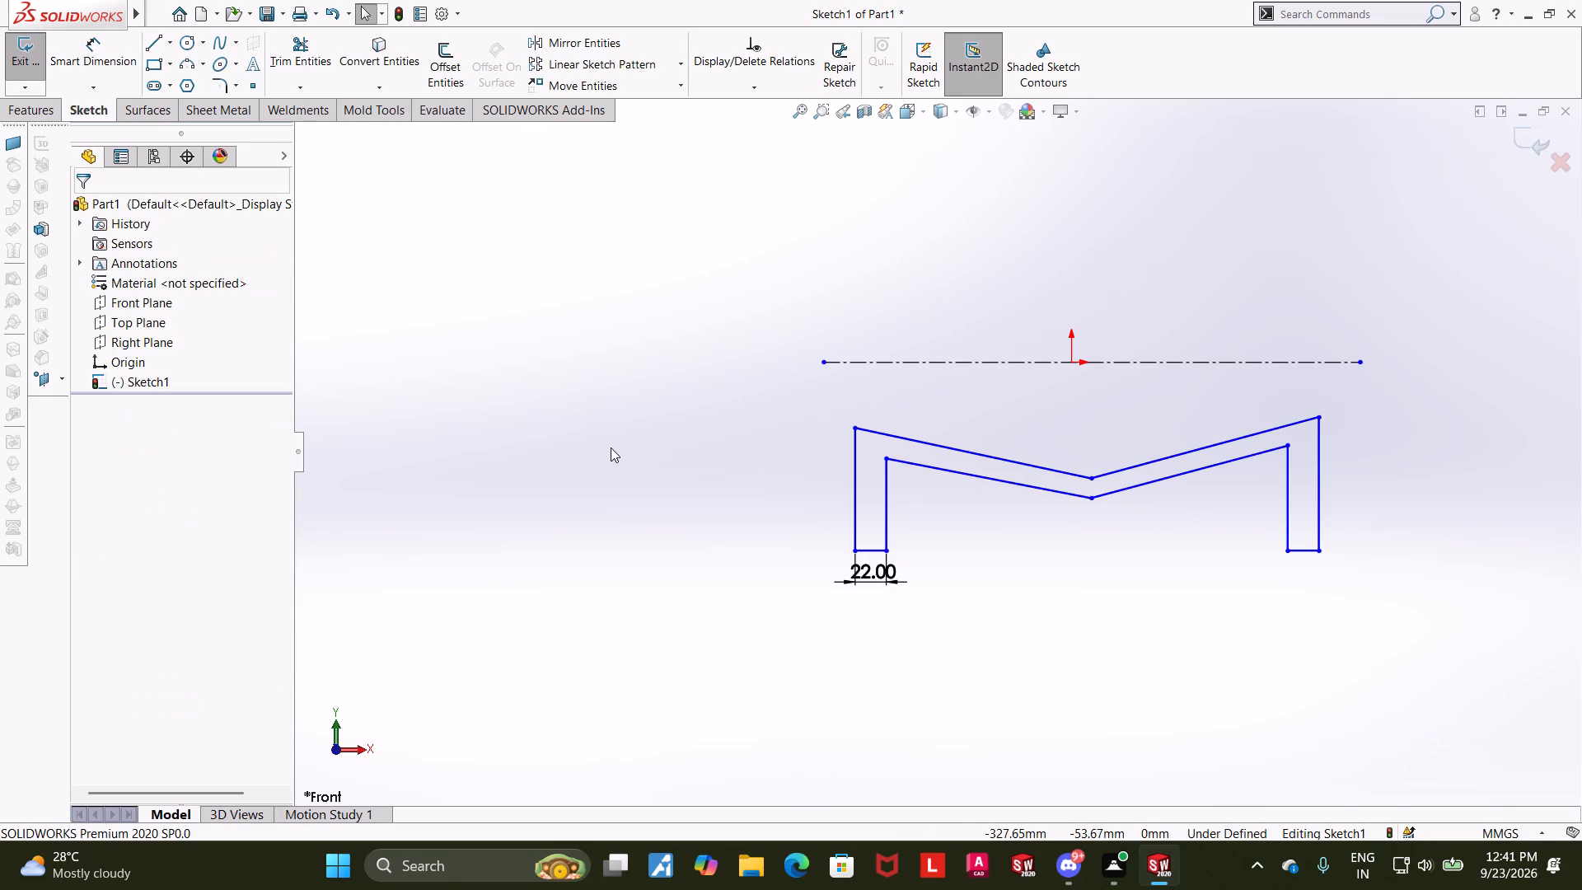
Dimension the vertical distance from the centerline to the profile's upper-left corner as 75 mm.
scroll(1422, 616, down, 1)
scroll(1335, 604, down, 1)
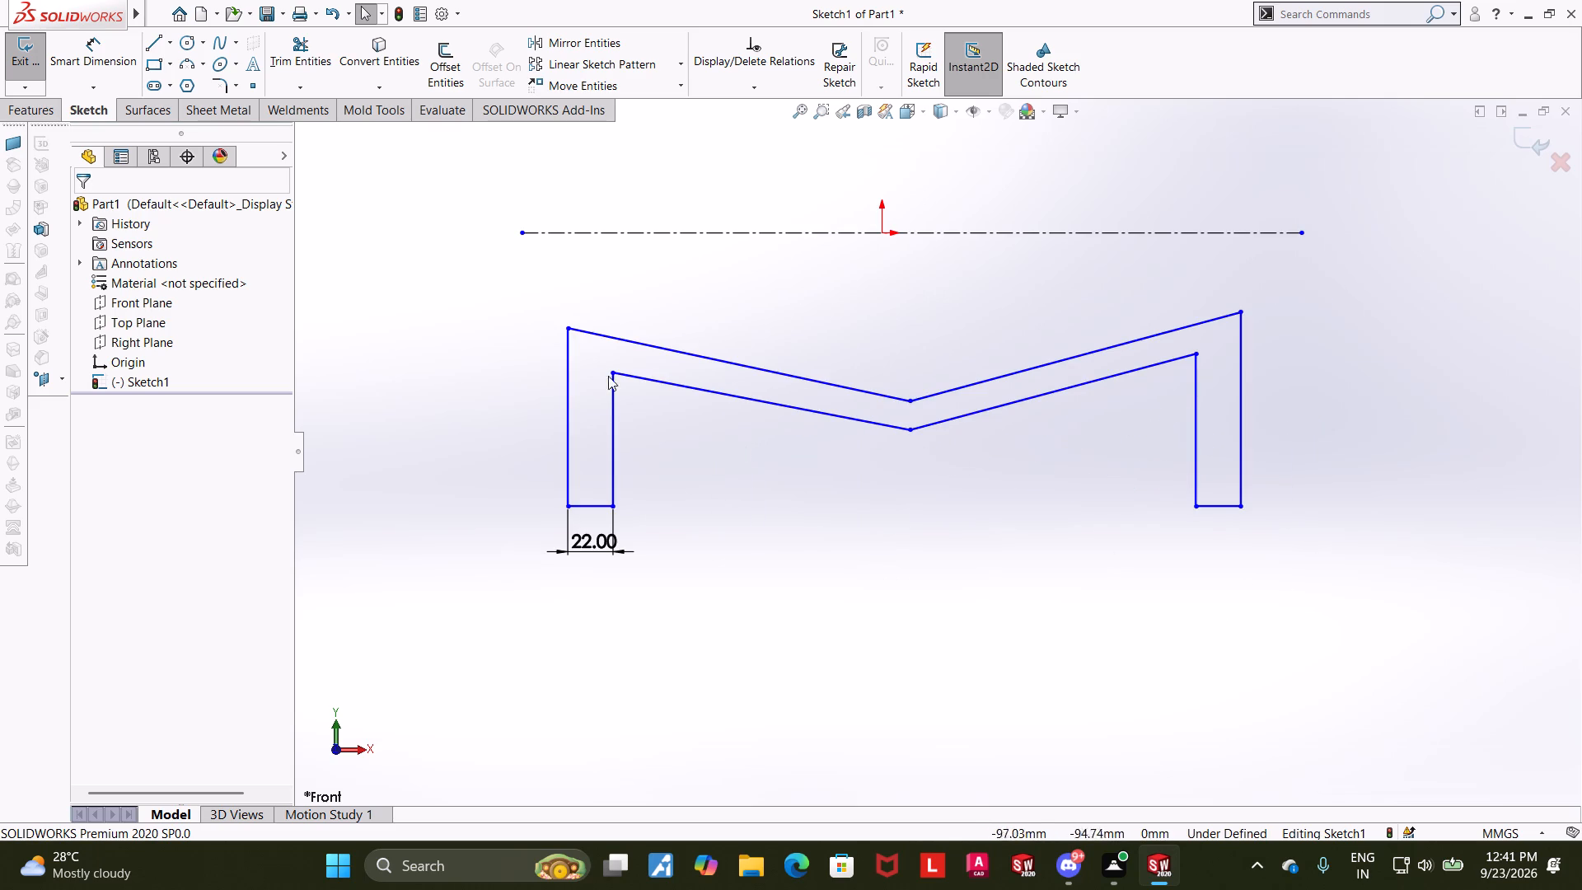
click(90, 36)
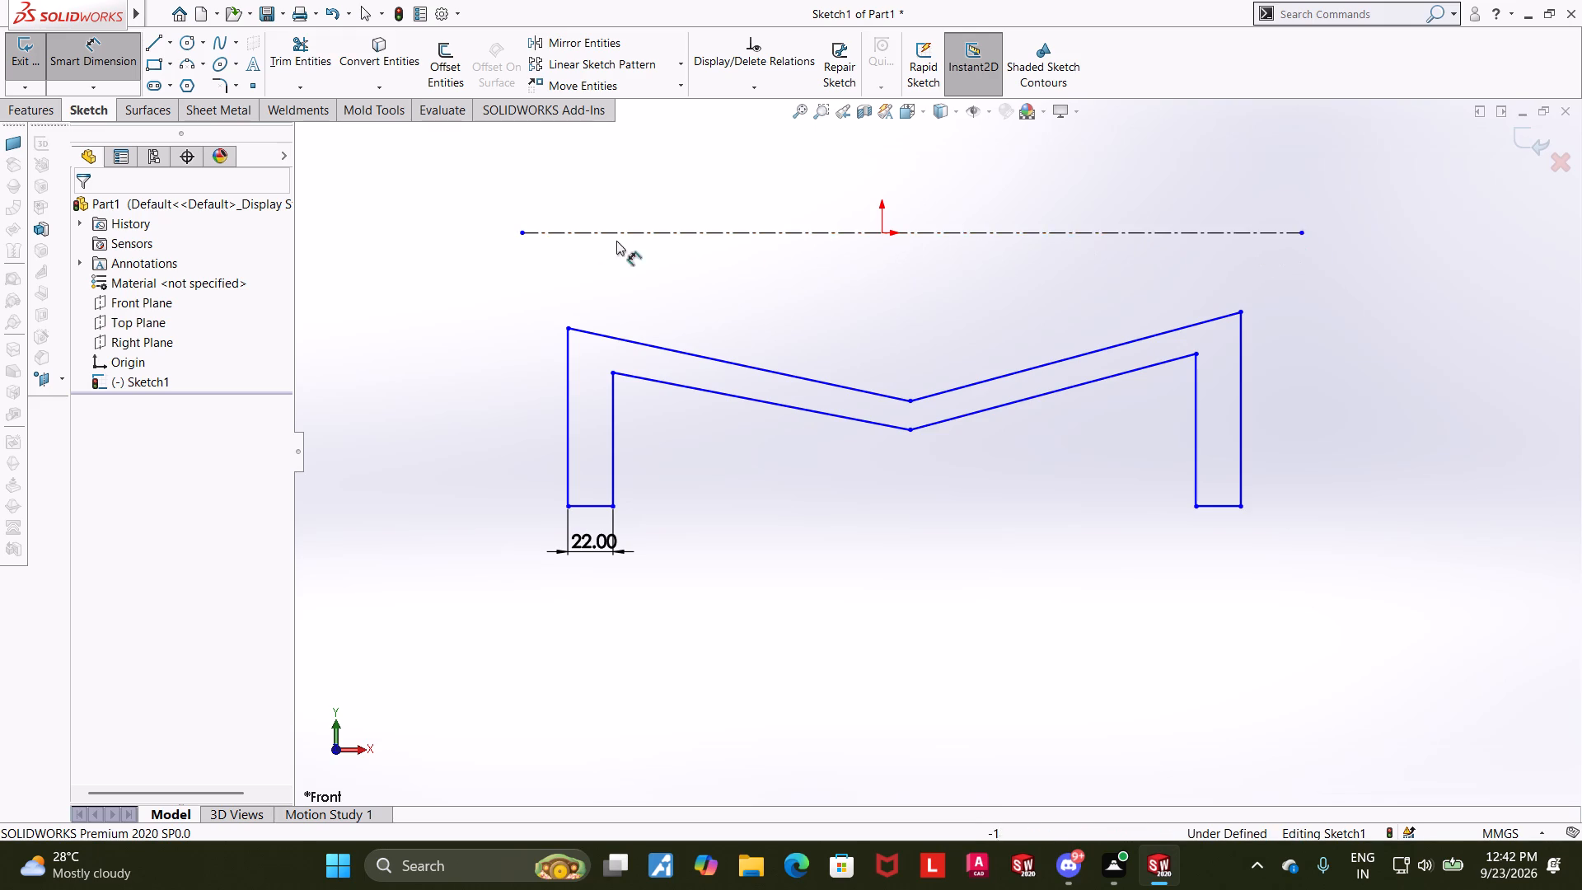
click(572, 235)
click(569, 330)
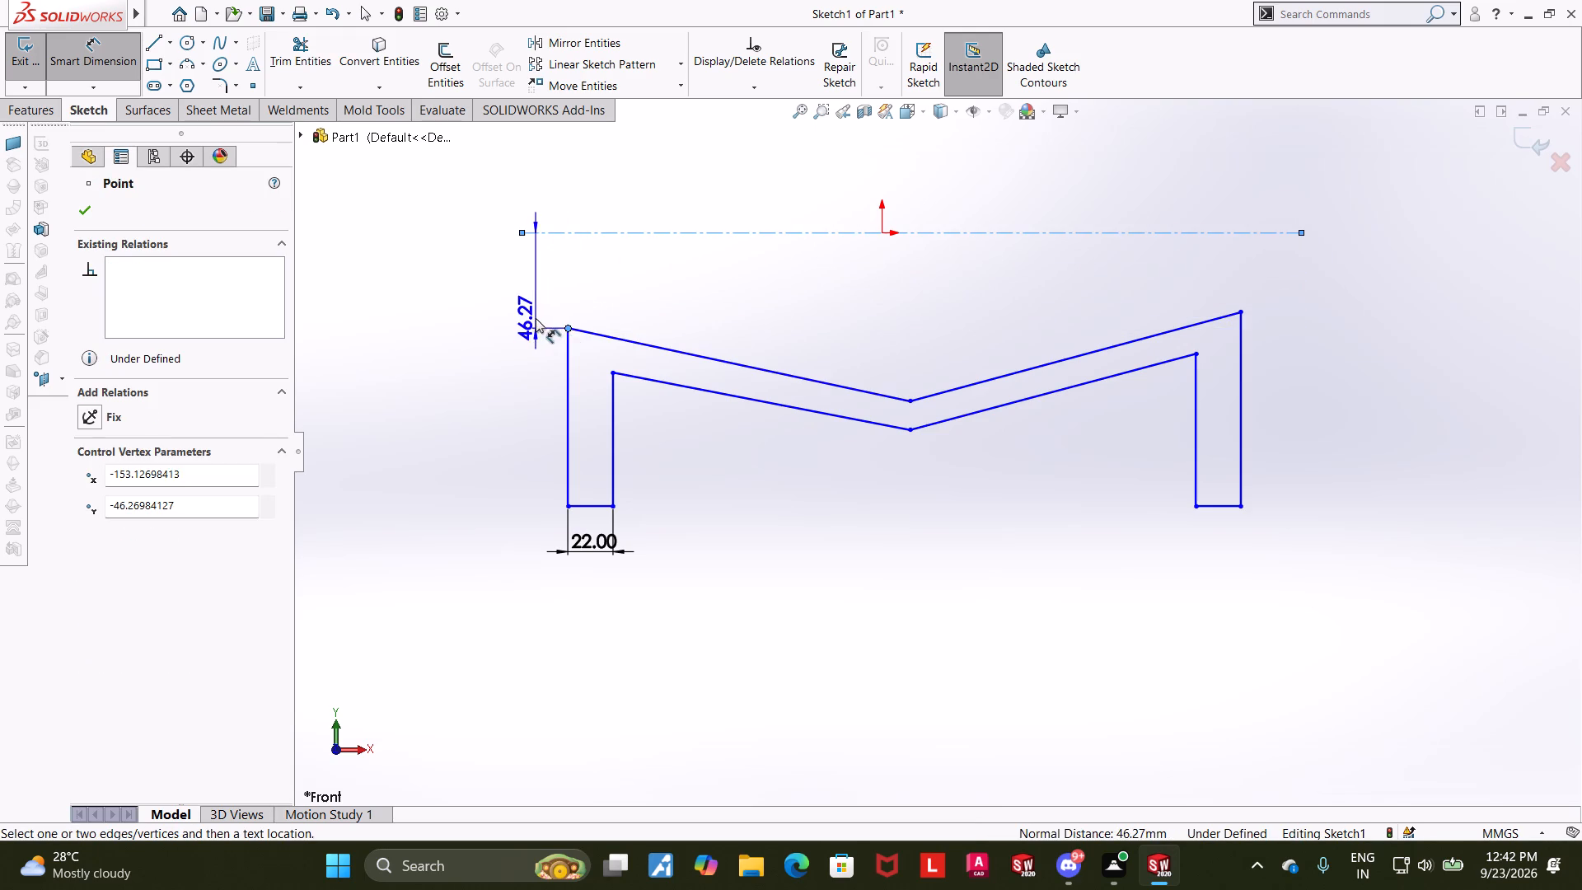
click(535, 318)
text(75)
key(Return)
key(Escape)
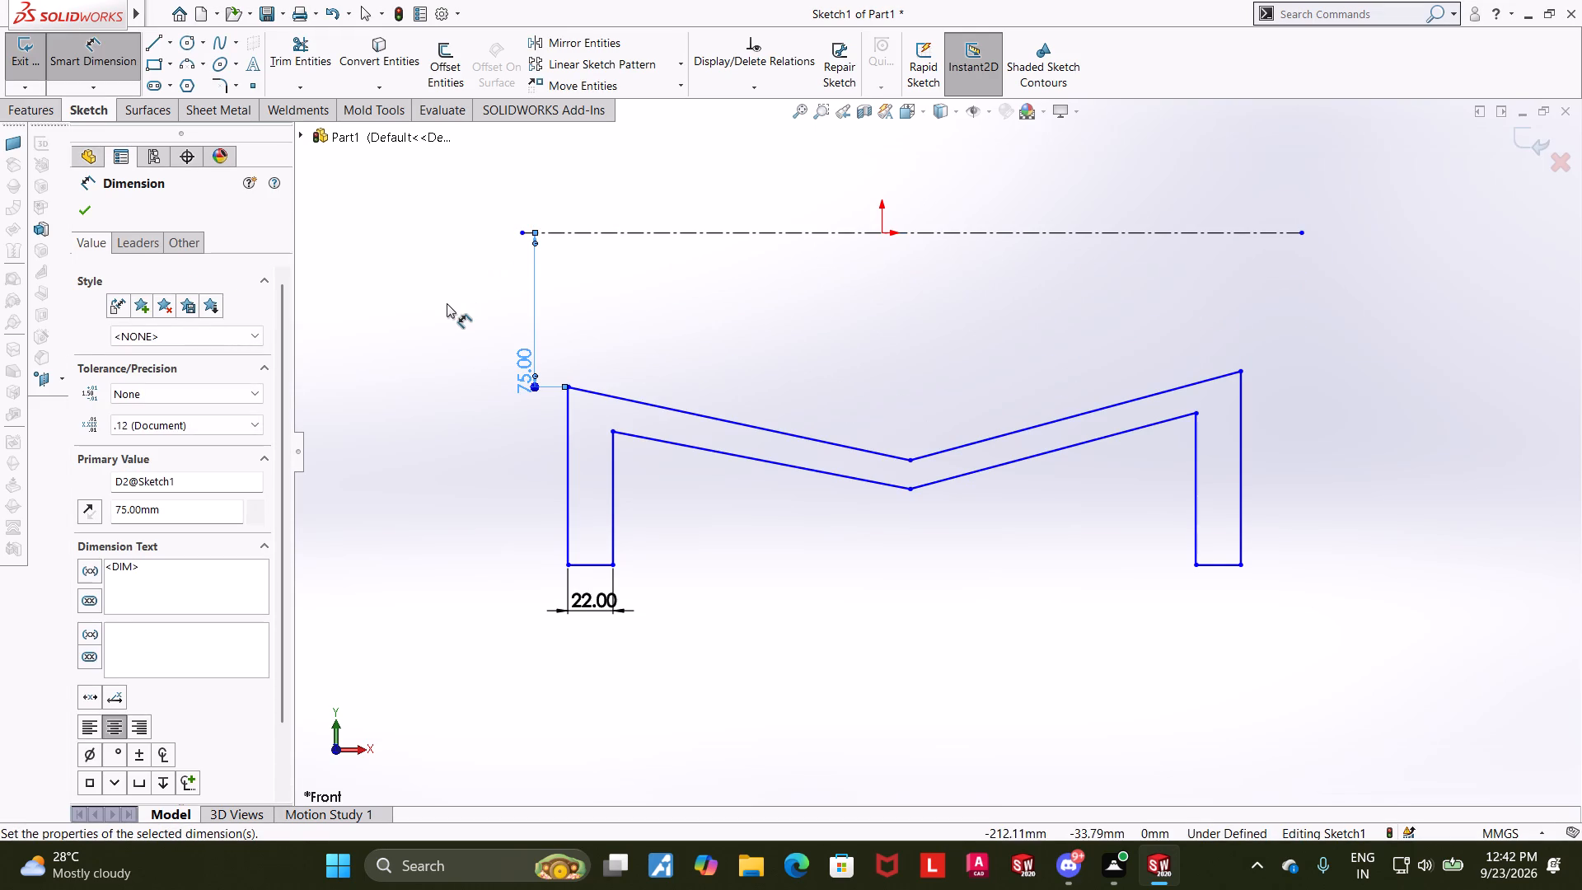
Change the distance between the centerline and the upper-left corner to 75/2 mm.
click(447, 303)
double_click(518, 350)
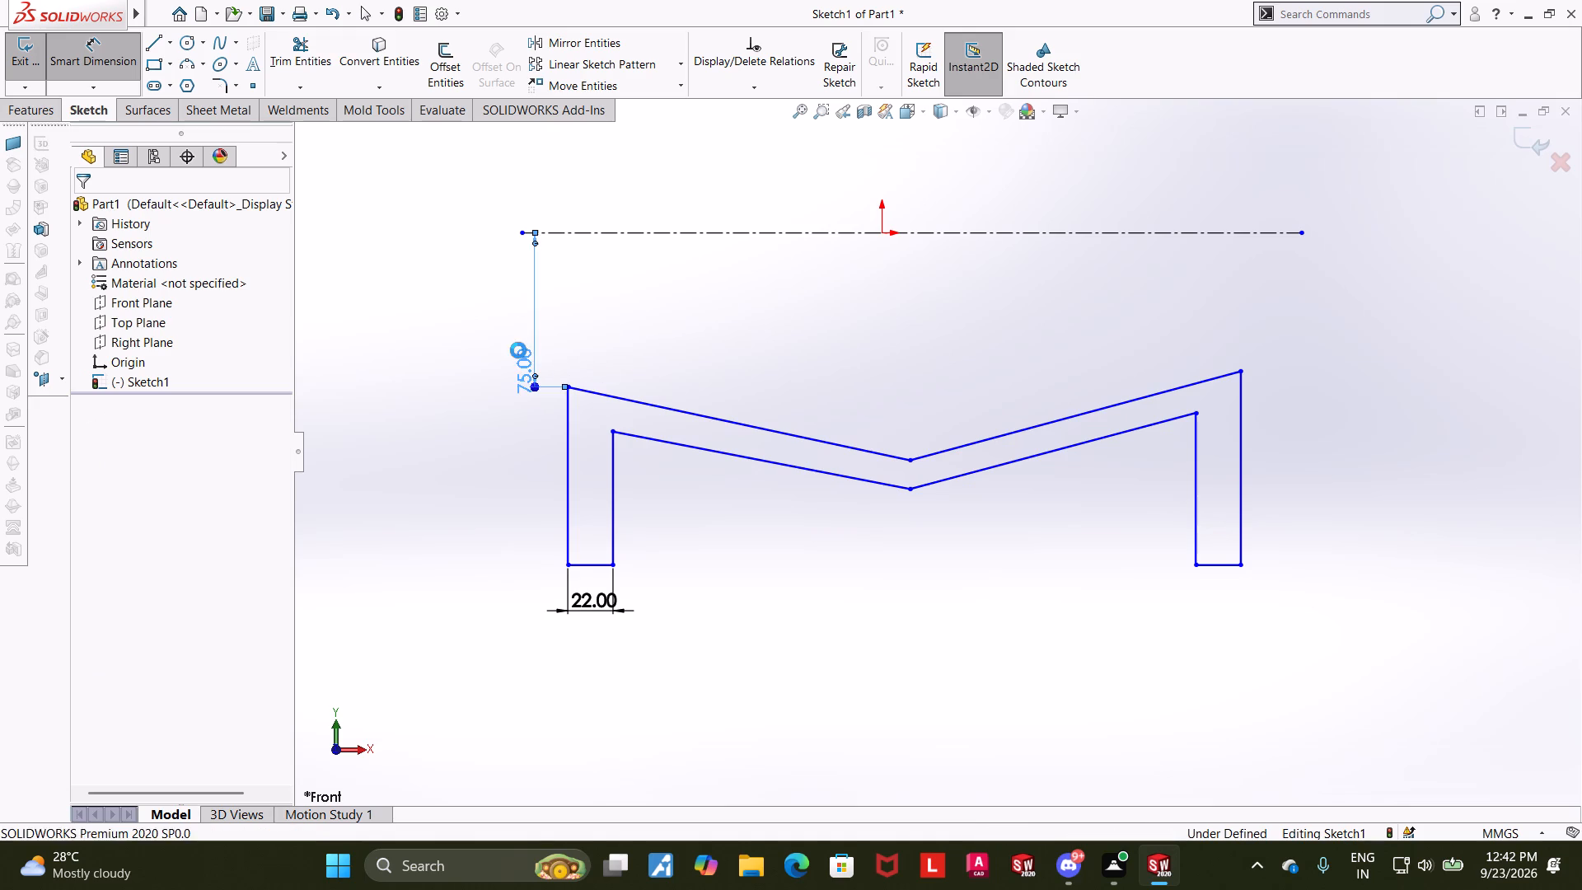
key(7)
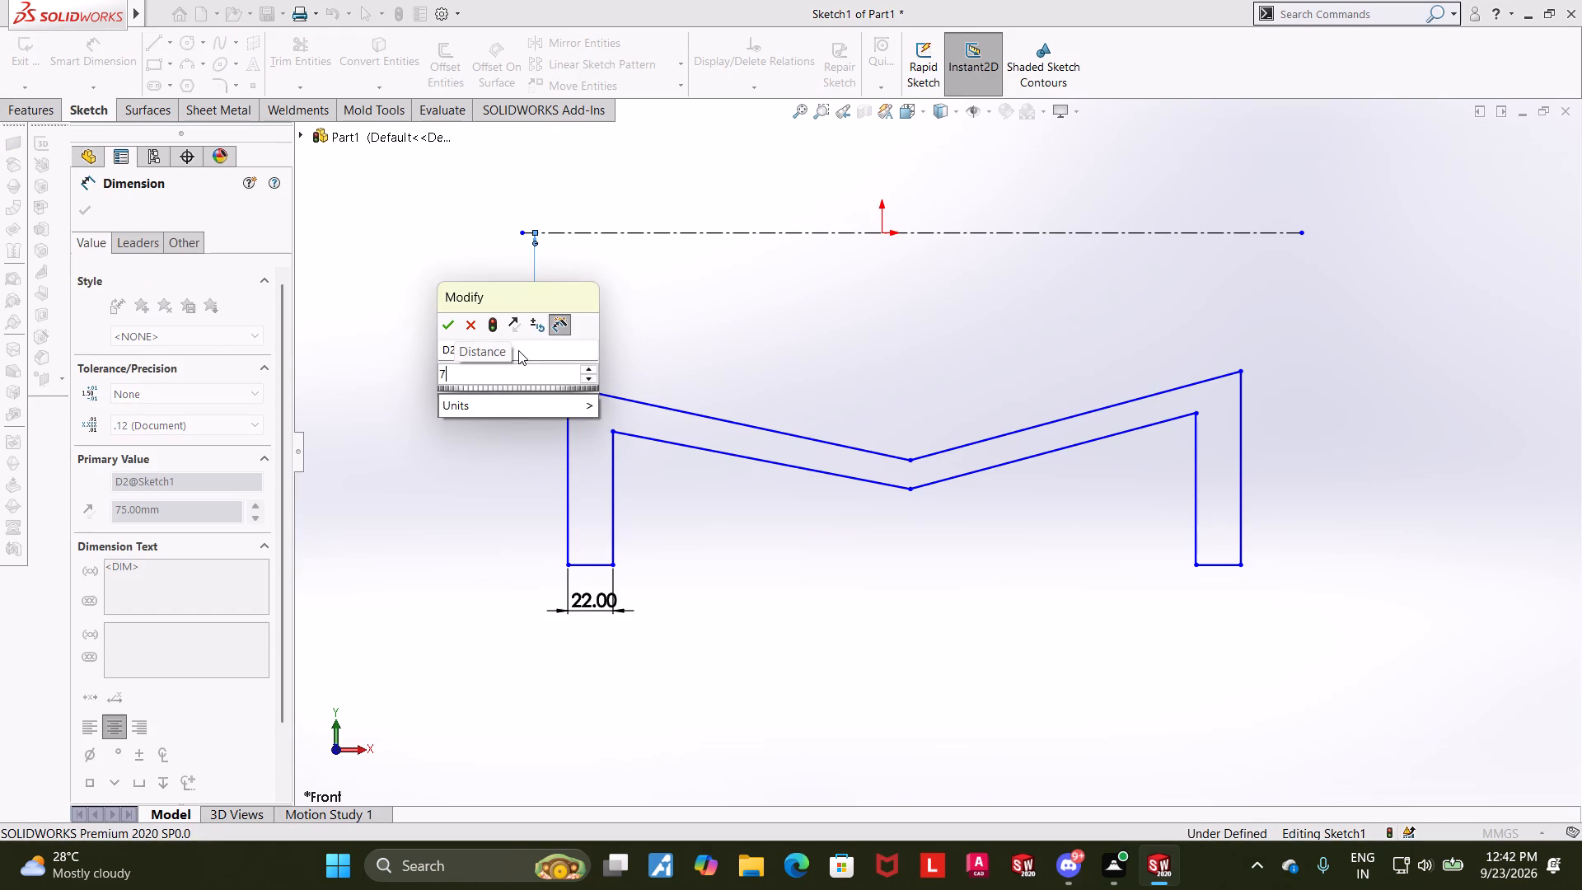
text(5/2)
key(Return)
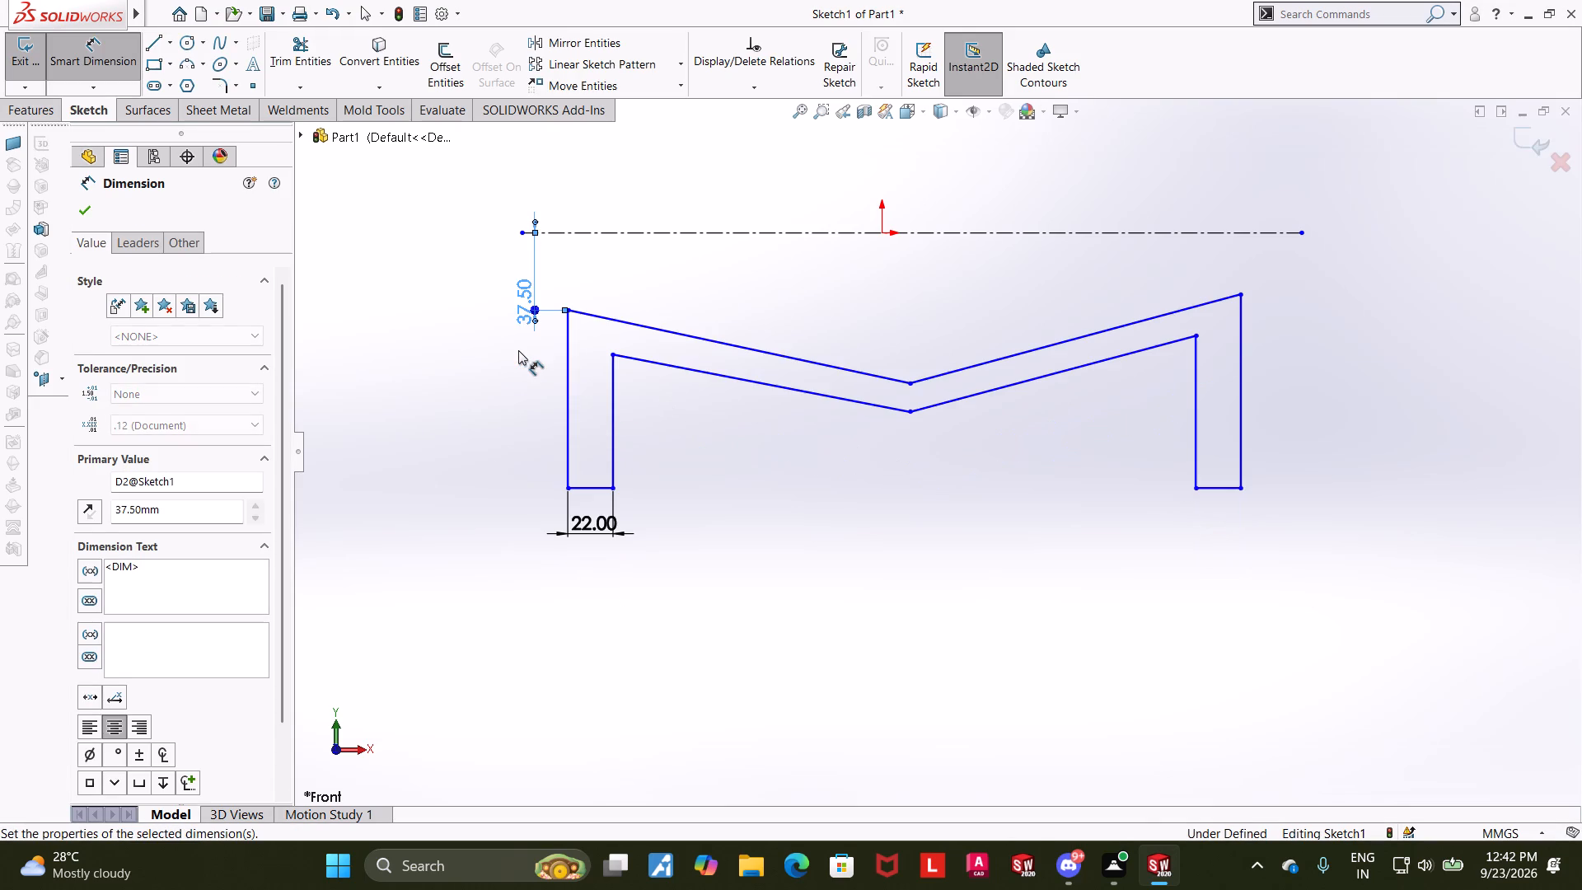
click(496, 472)
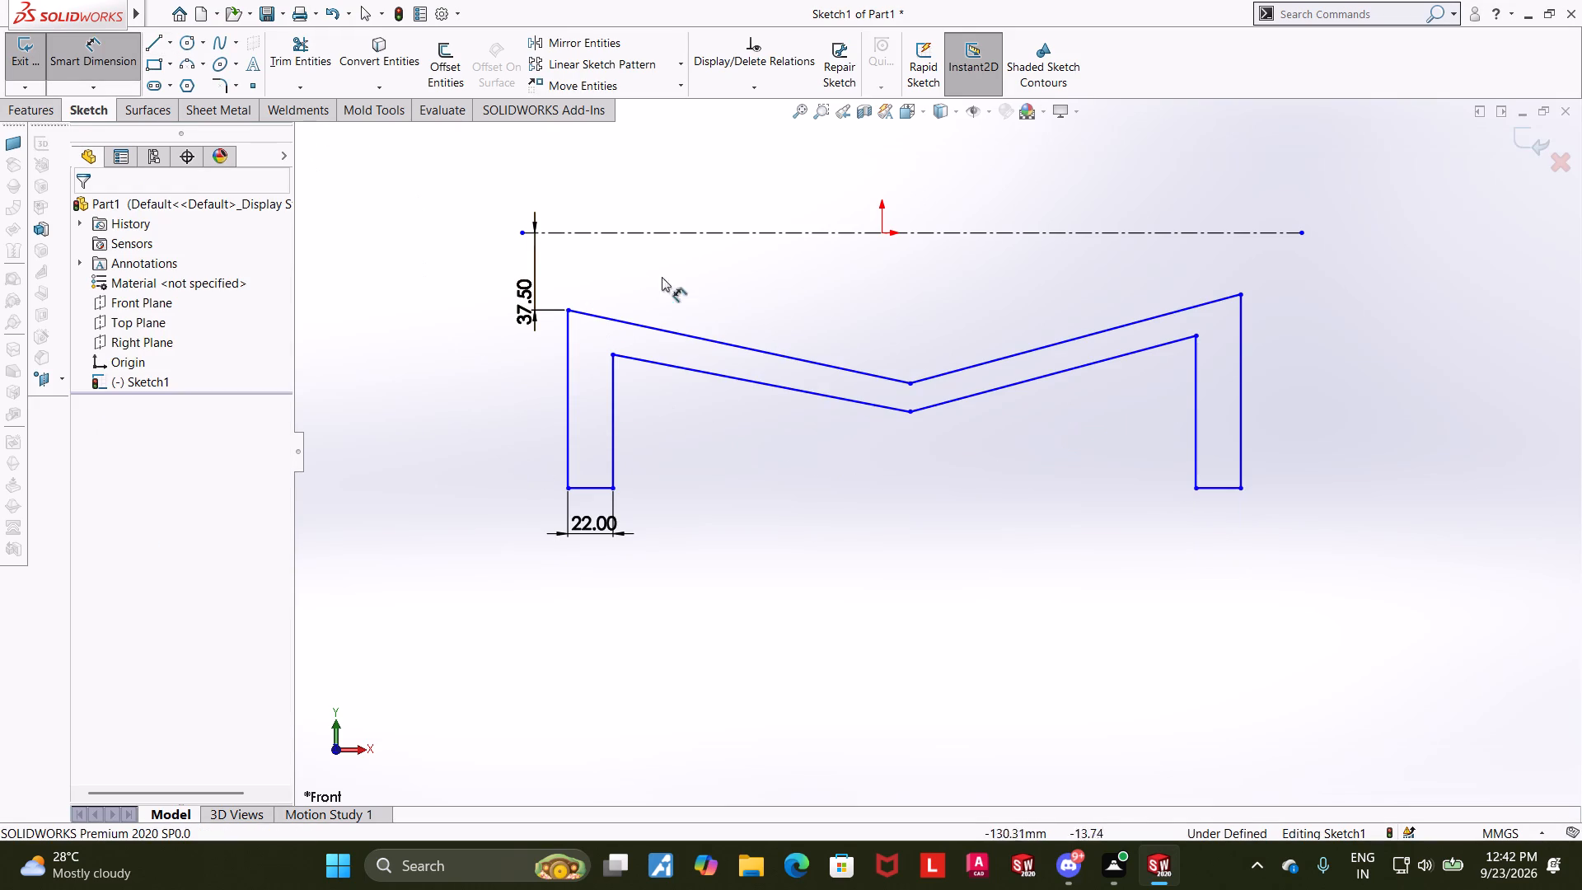
key(Escape)
Add a horizontal relation between the upper outer corners of the left and right legs.
click(565, 311)
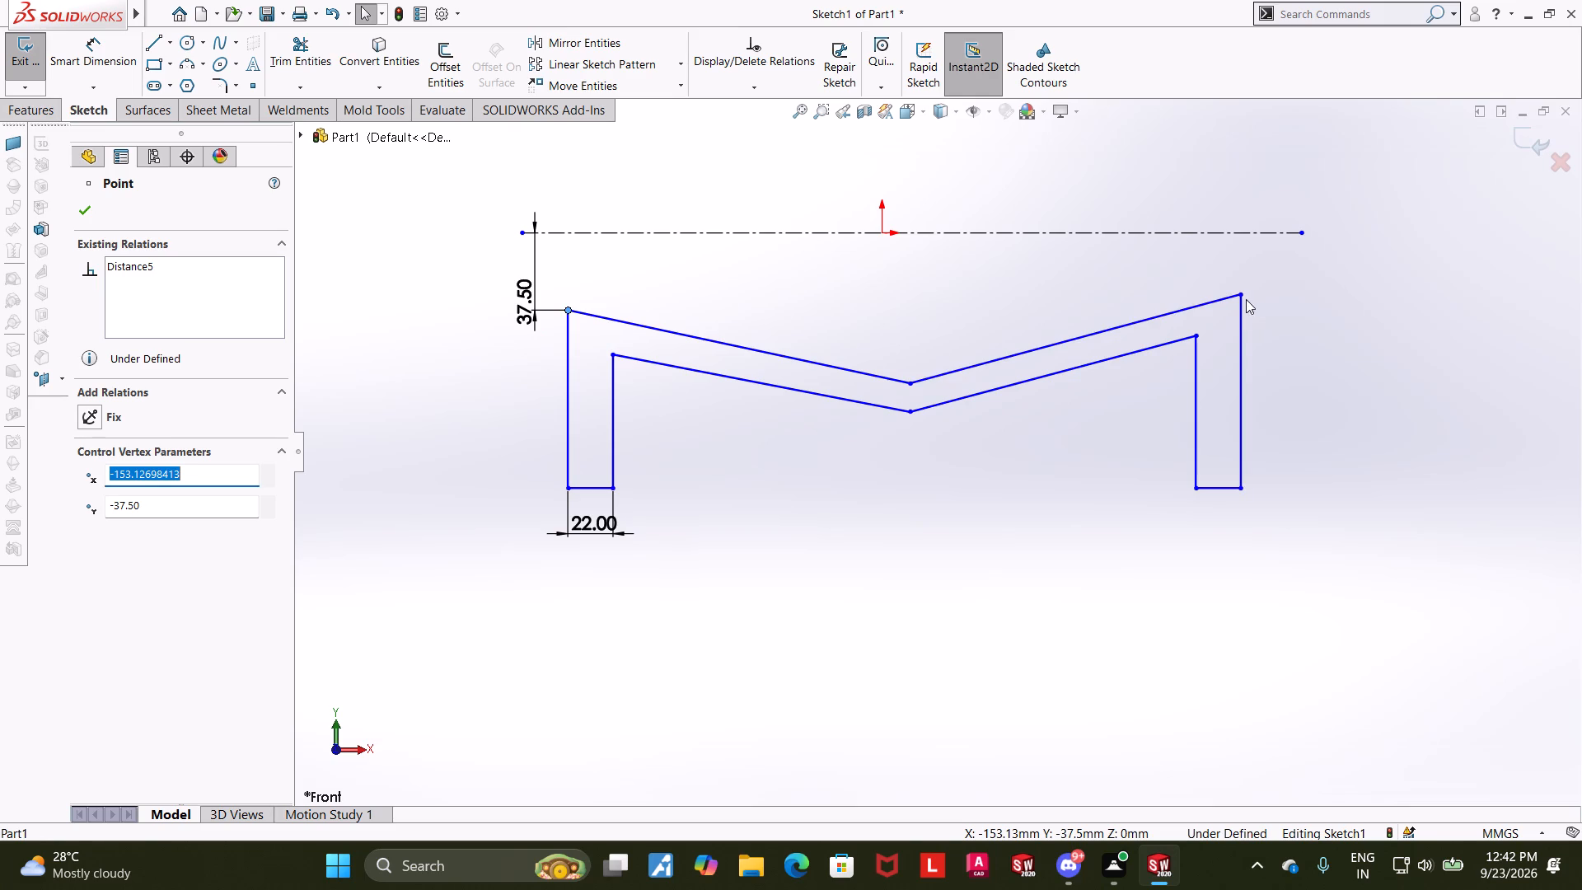
ctrl+click(1243, 299)
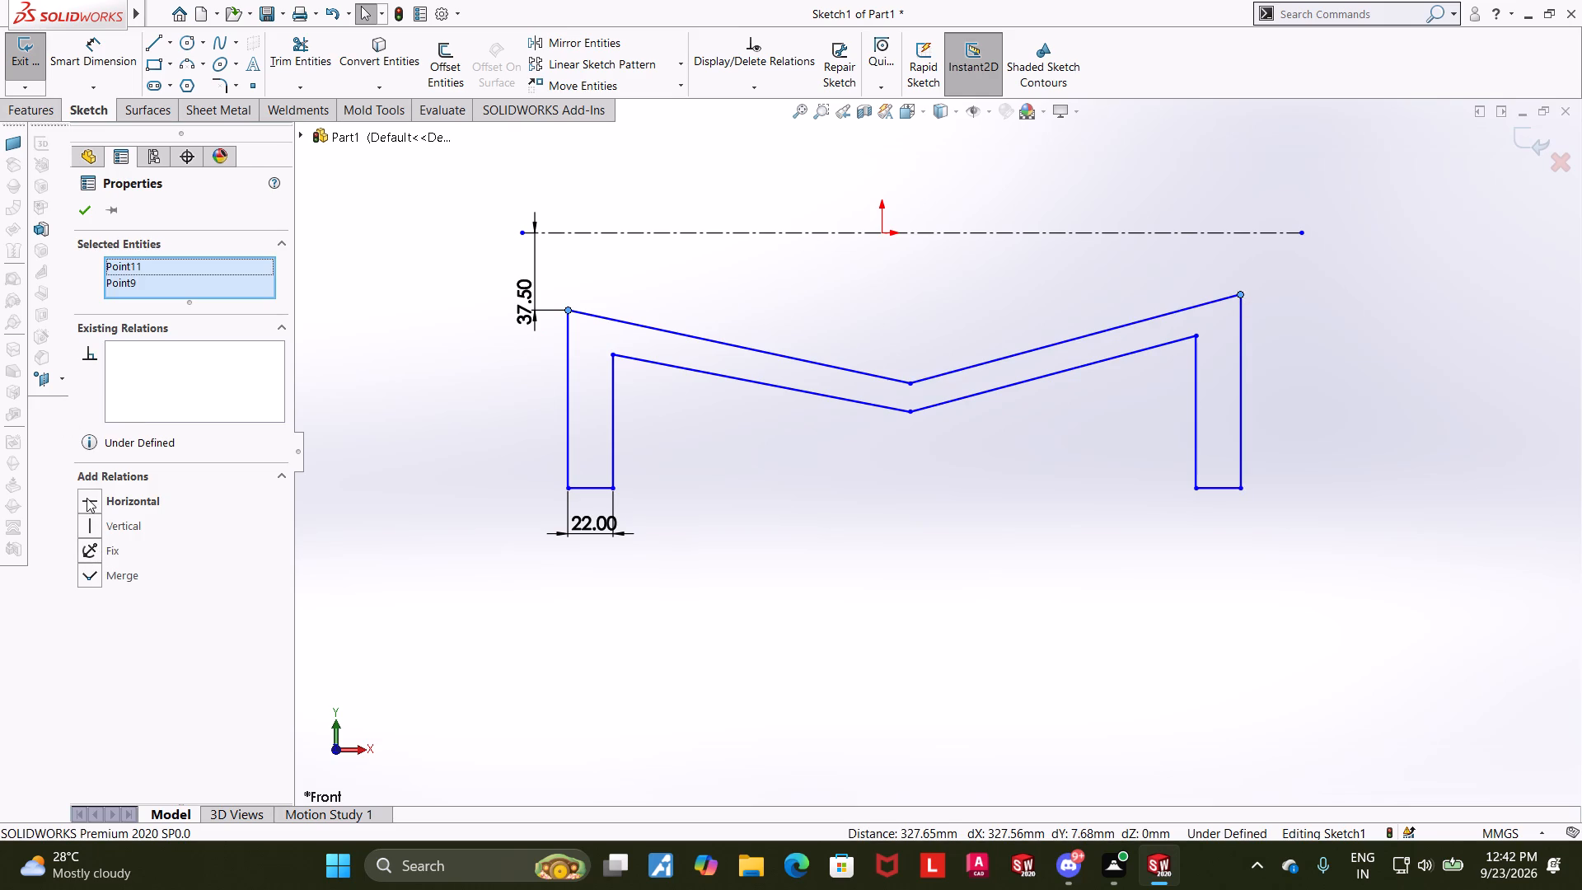
click(87, 498)
click(84, 211)
click(1140, 574)
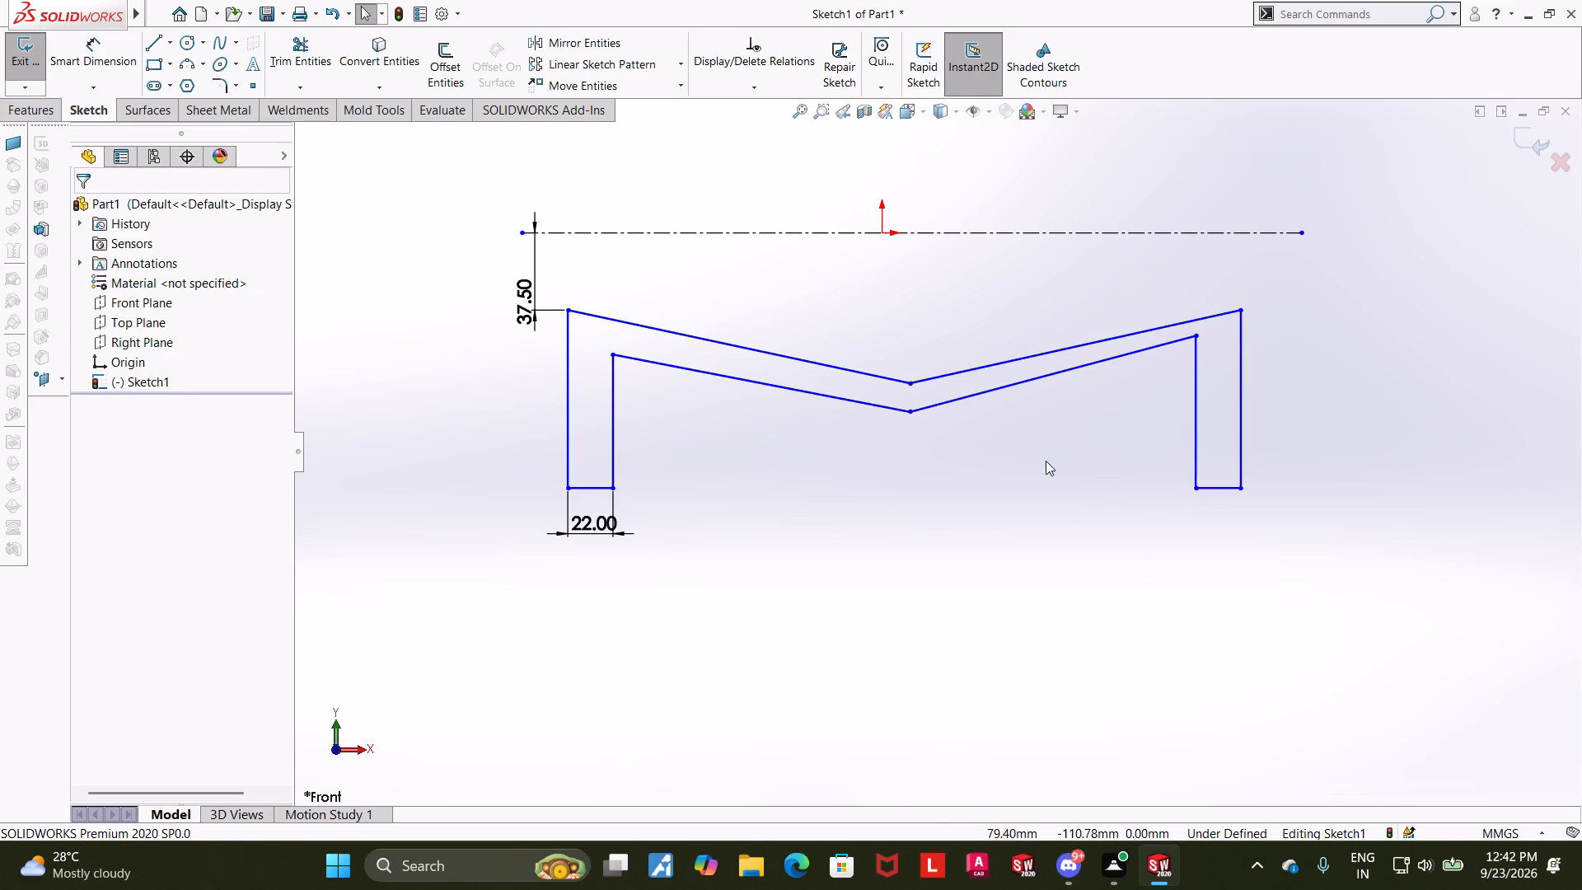
Add a horizontal relation between the upper inner corners of the left and right legs.
ctrl+click(611, 353)
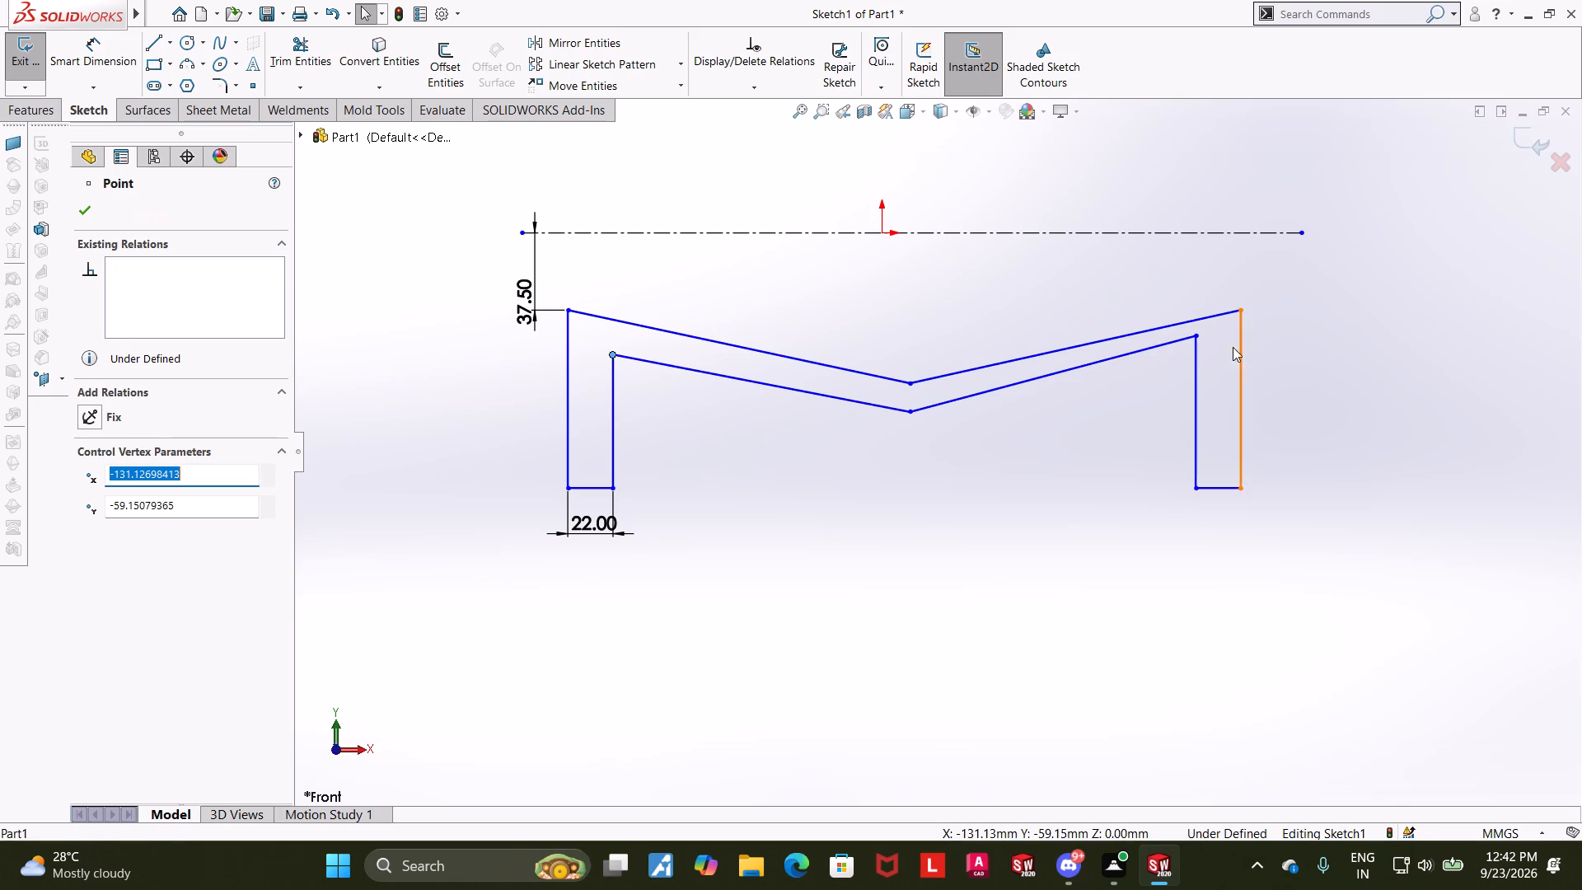
ctrl+click(1192, 335)
click(89, 497)
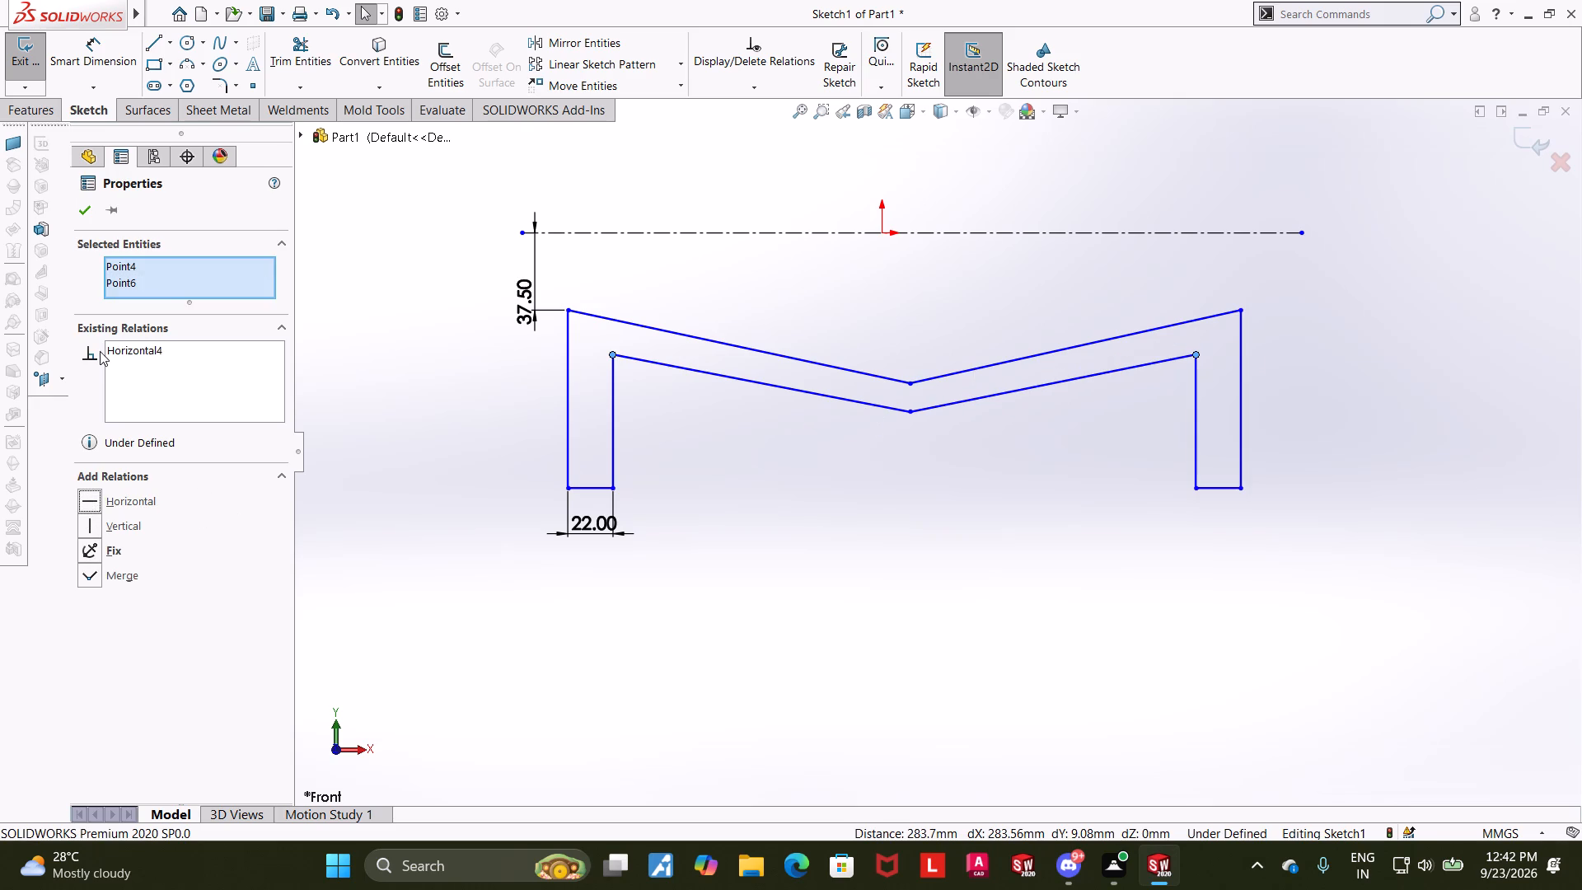
click(83, 204)
click(587, 369)
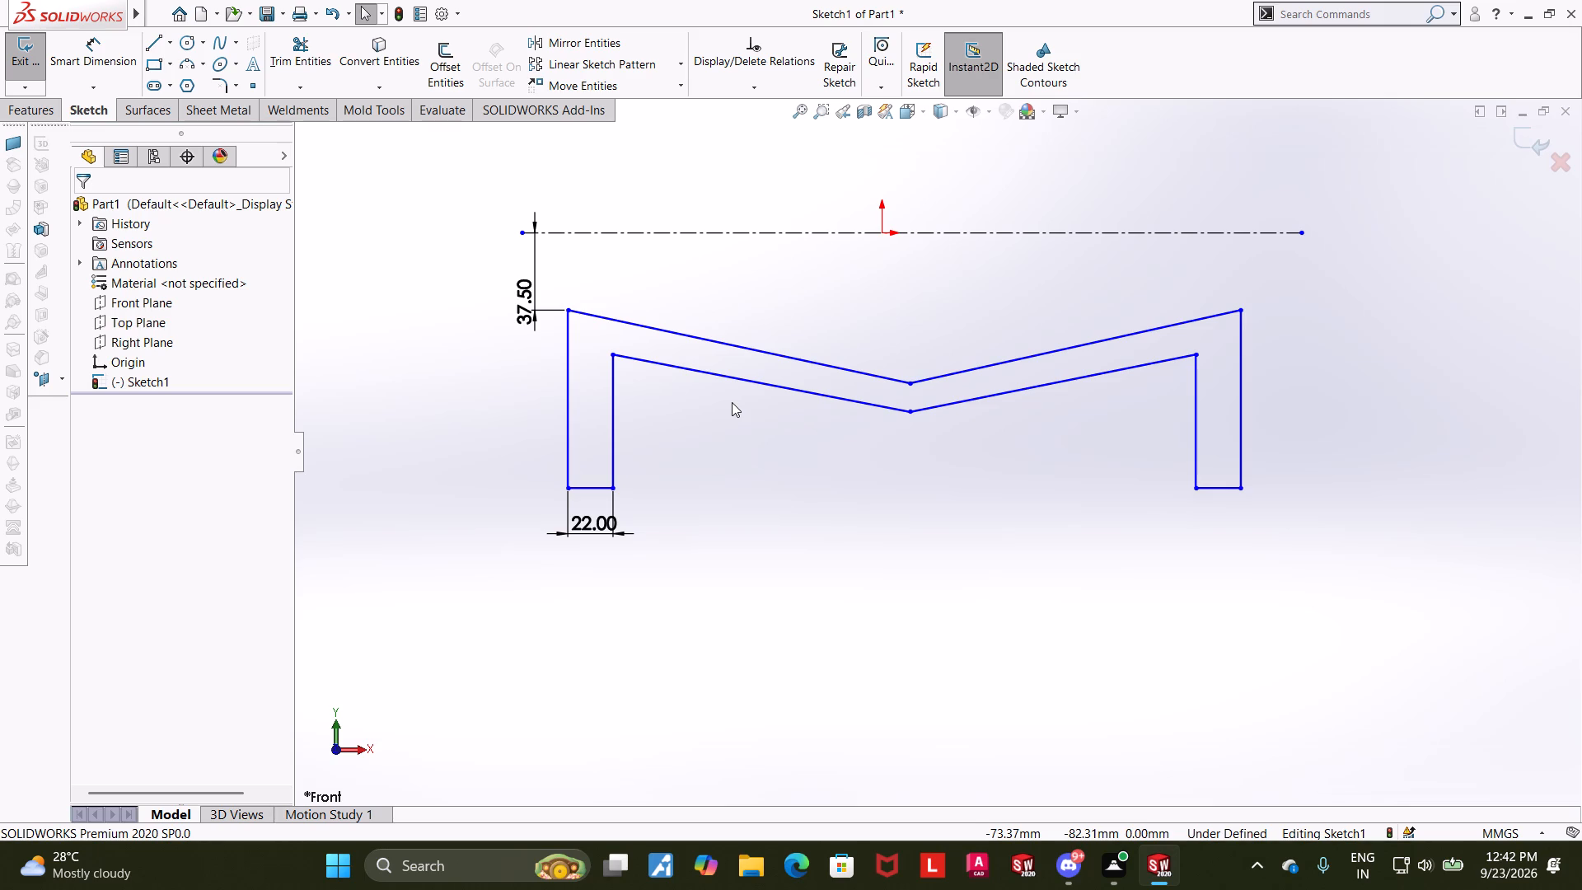
Dimension the angle between the upper-left sloped line and the horizontal centerline as 5 degrees.
click(84, 44)
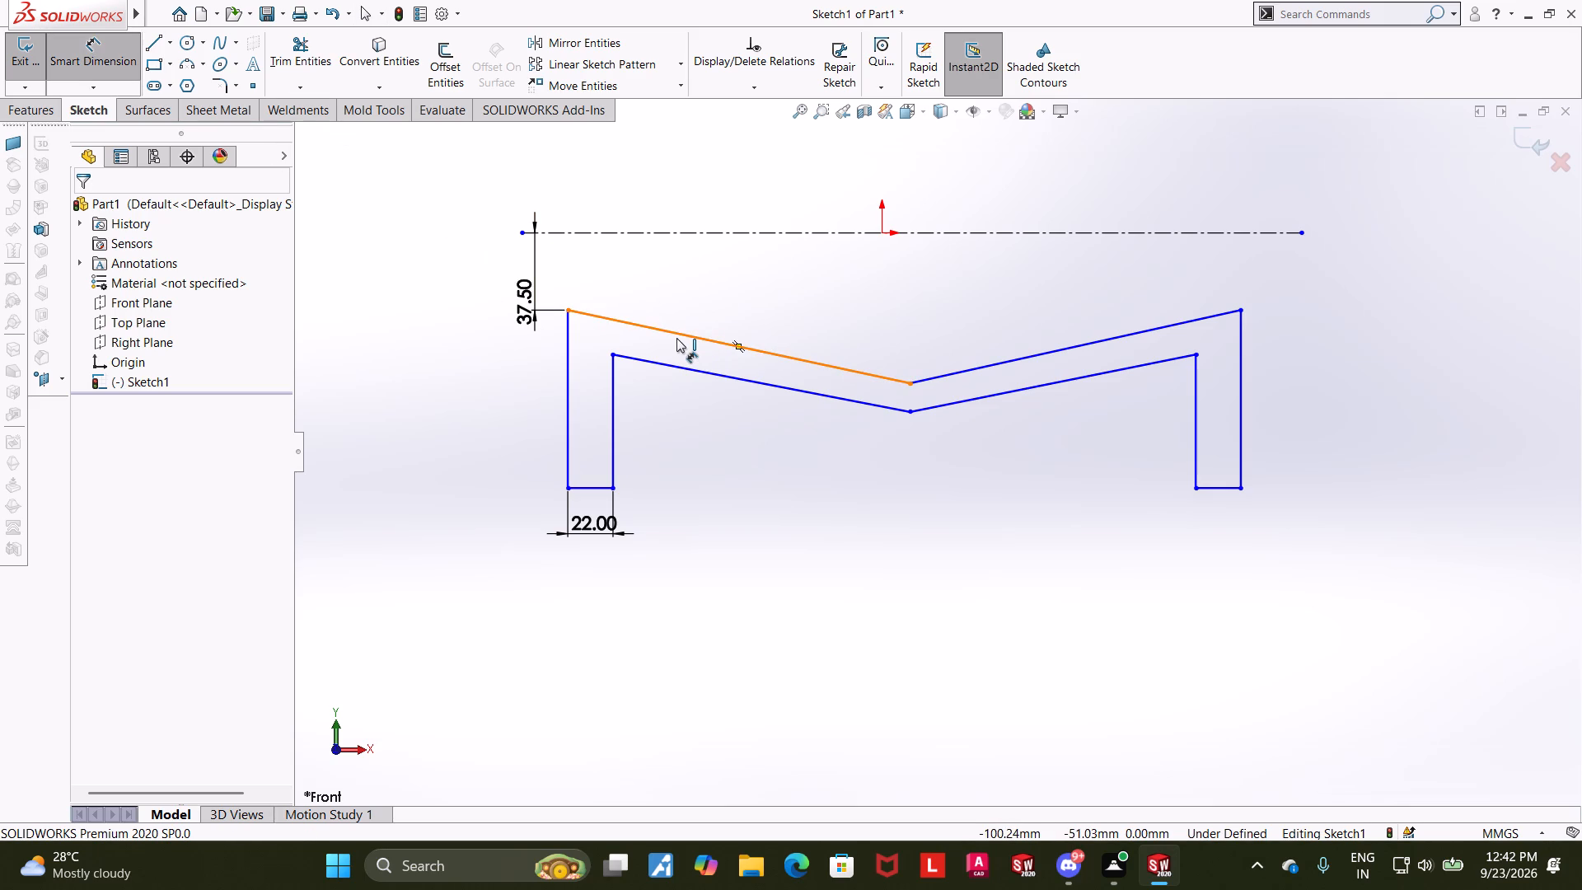
click(676, 338)
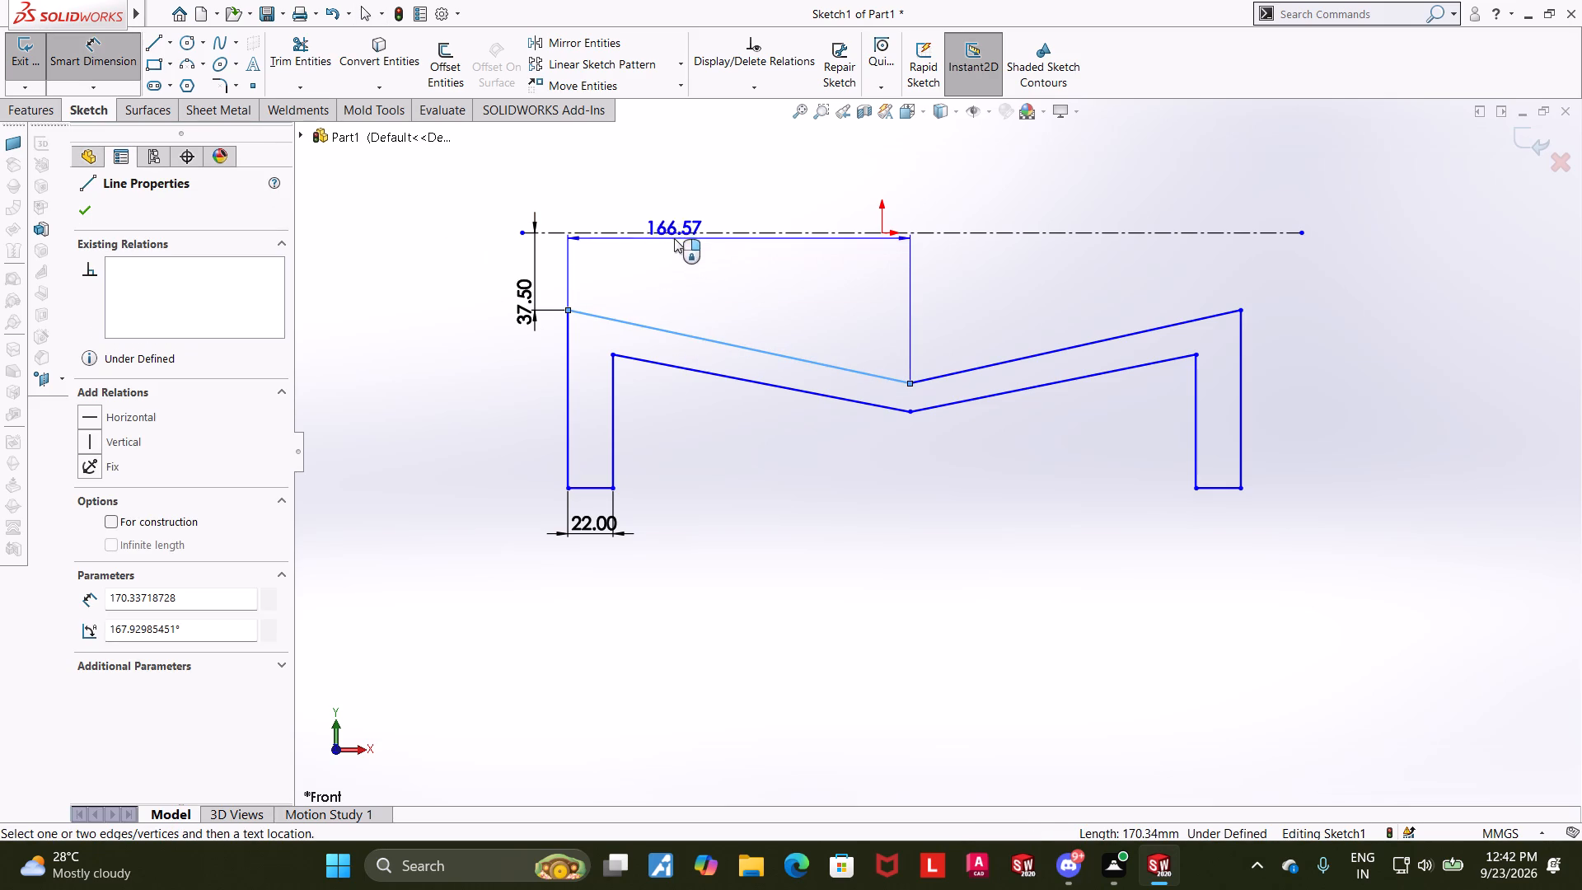
click(673, 234)
click(667, 265)
key(5)
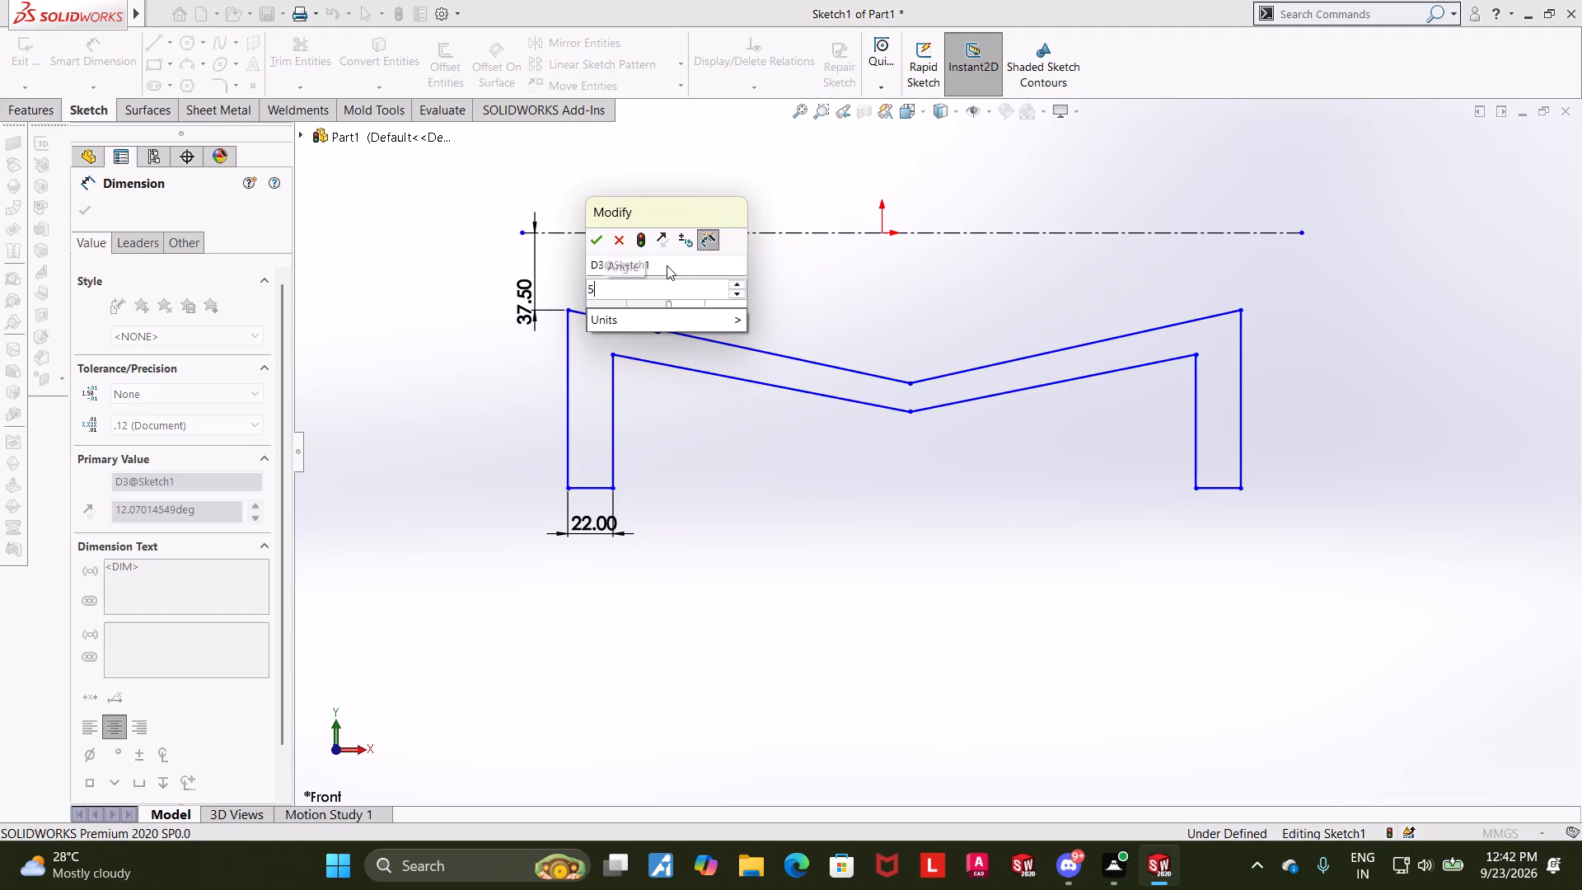
key(Return)
key(Escape)
key(Escape)
Make the upper and lower sloped lines on the left half of the V parallel.
scroll(934, 315, up, 3)
scroll(979, 399, down, 2)
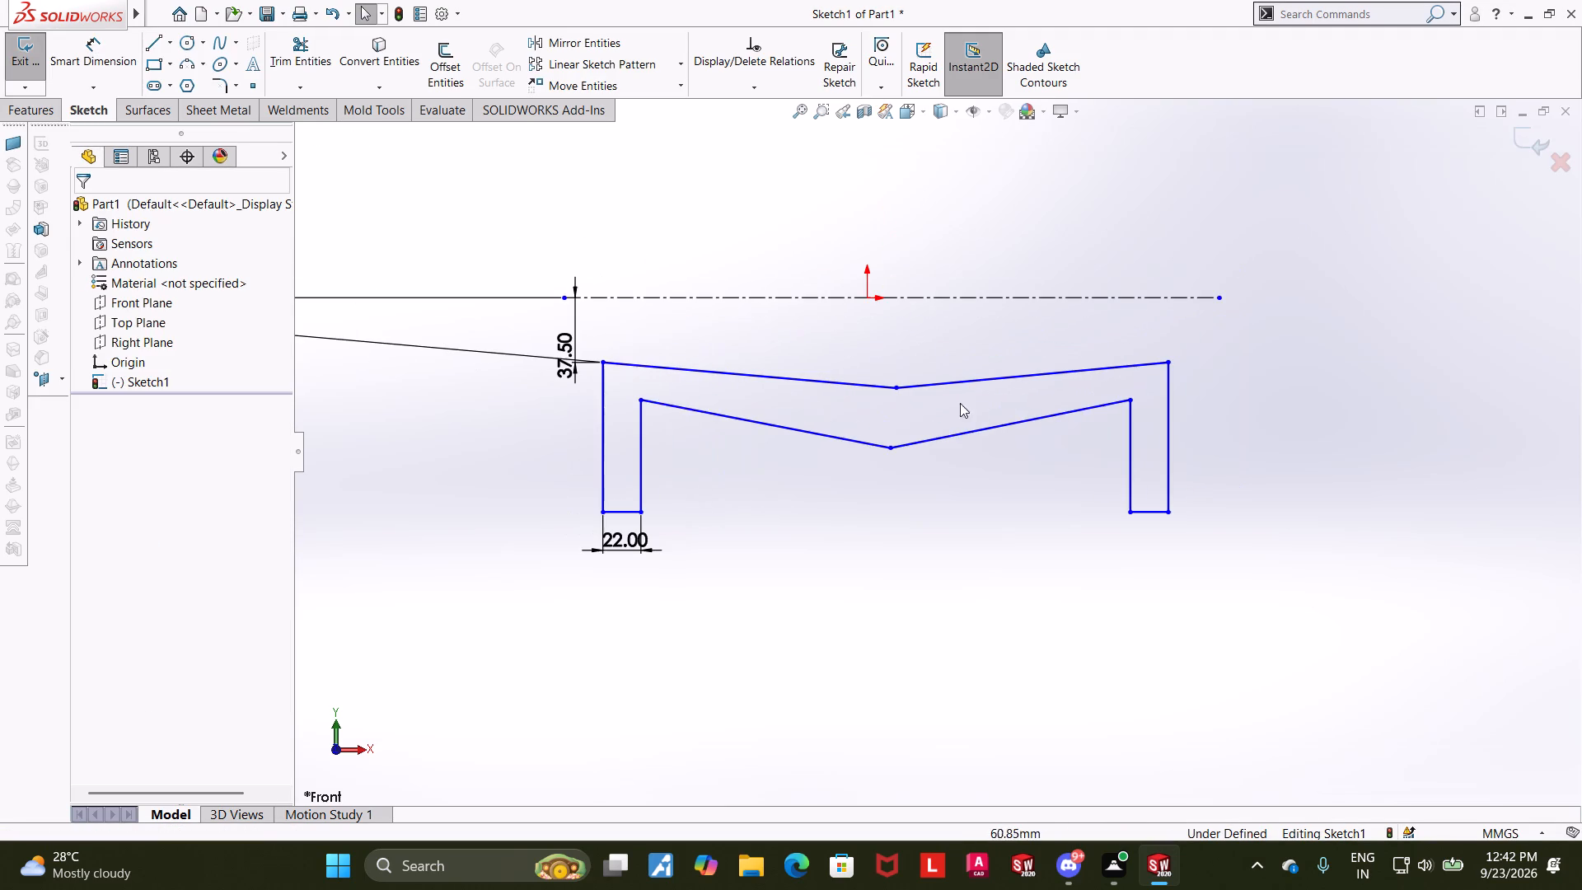
click(808, 429)
ctrl+click(788, 377)
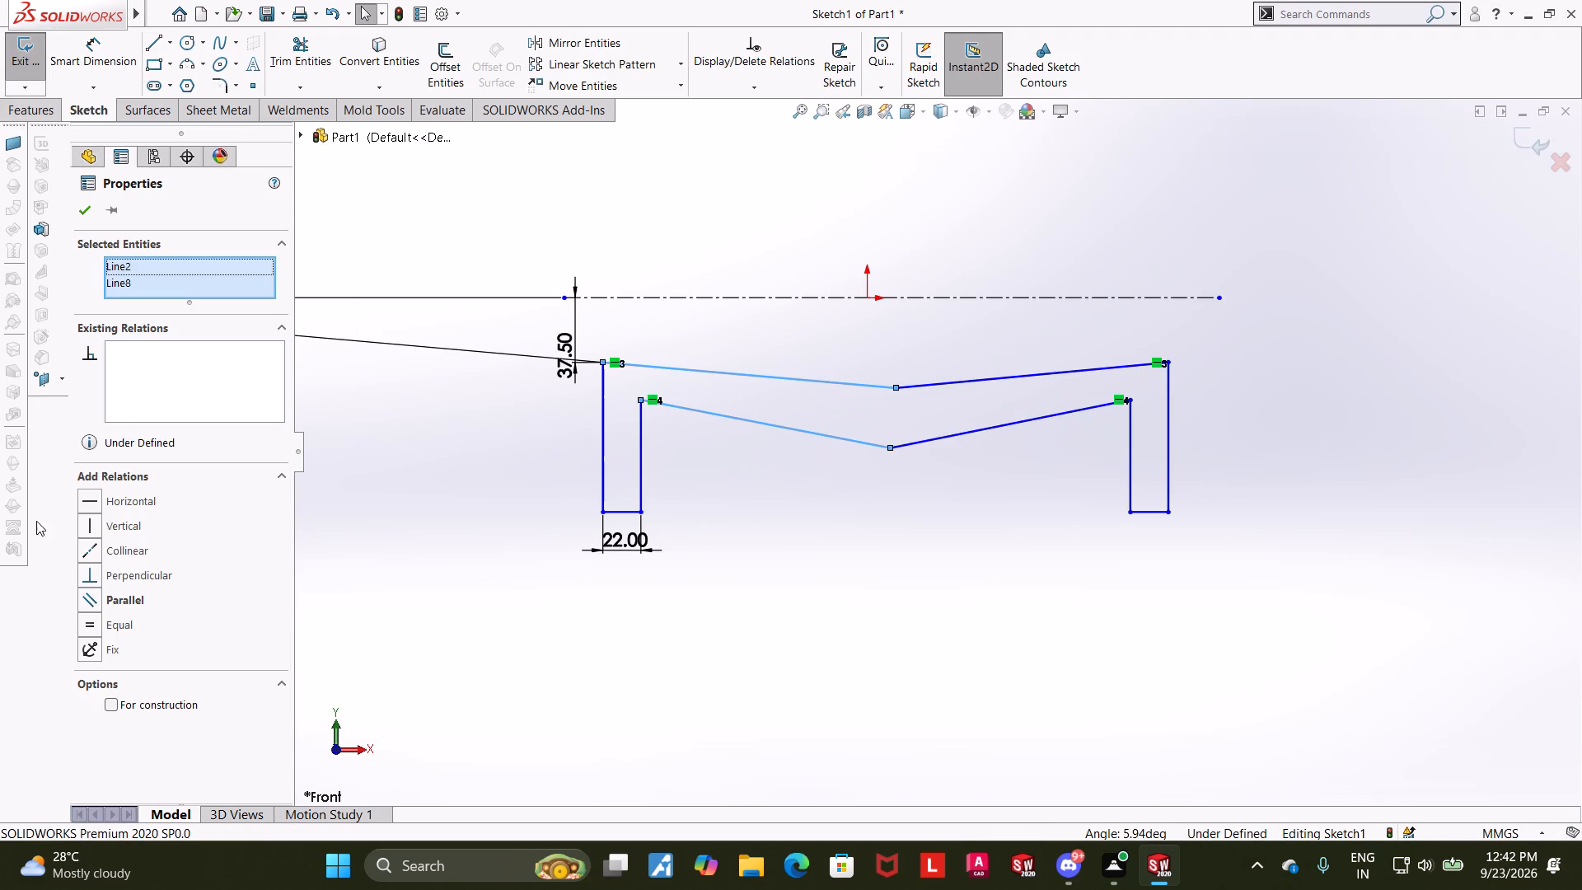
click(91, 599)
click(84, 208)
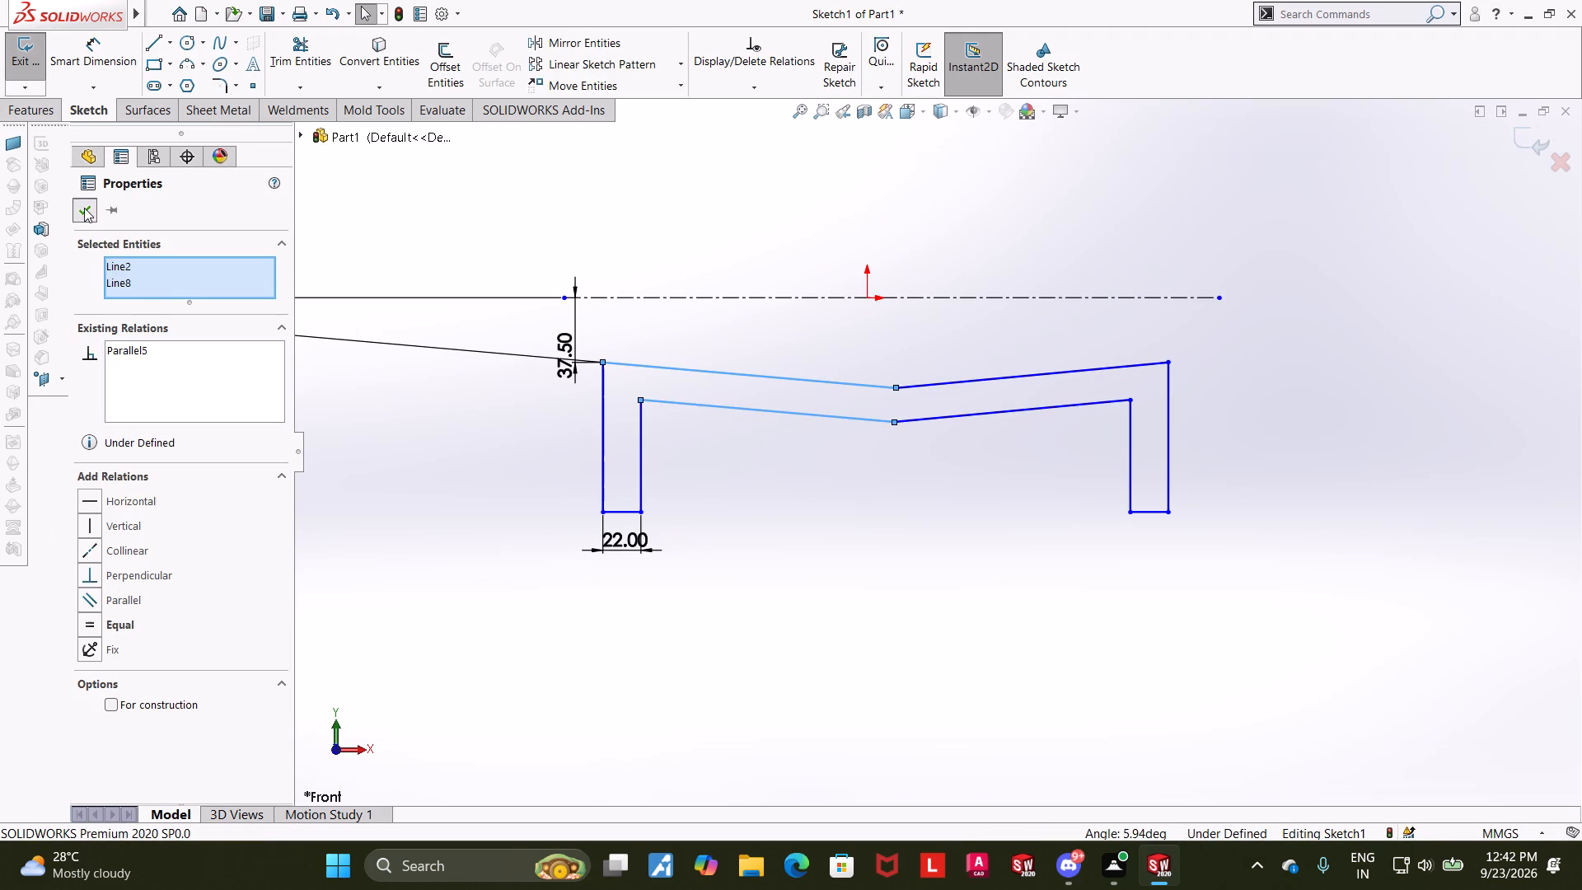
Make the upper and lower sloped lines on the right half of the V parallel.
click(1148, 565)
click(1021, 413)
ctrl+click(1018, 377)
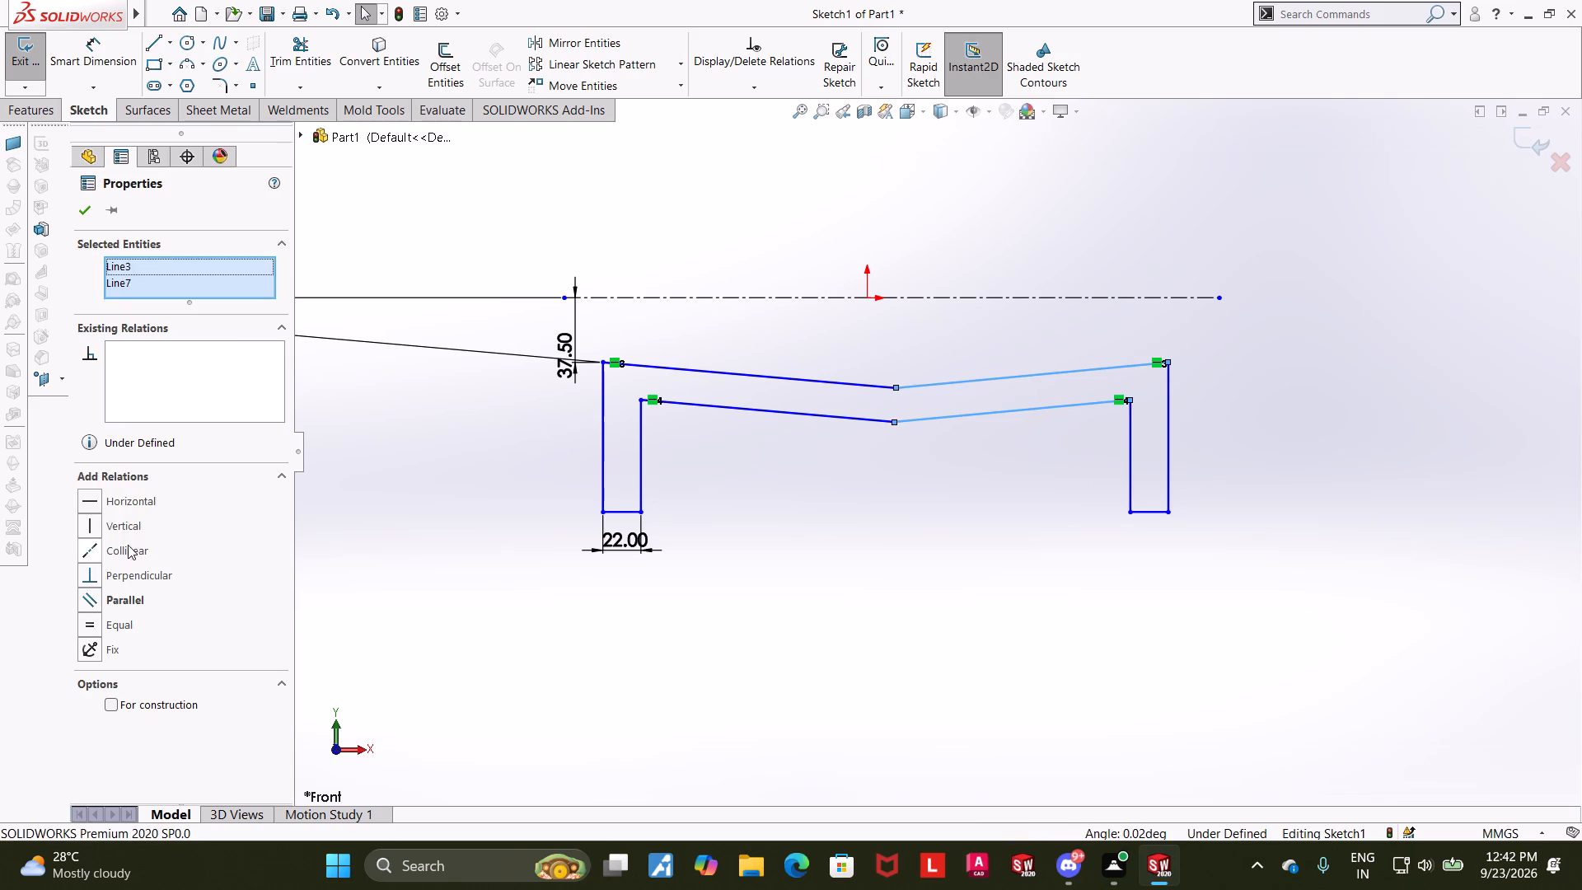
click(83, 593)
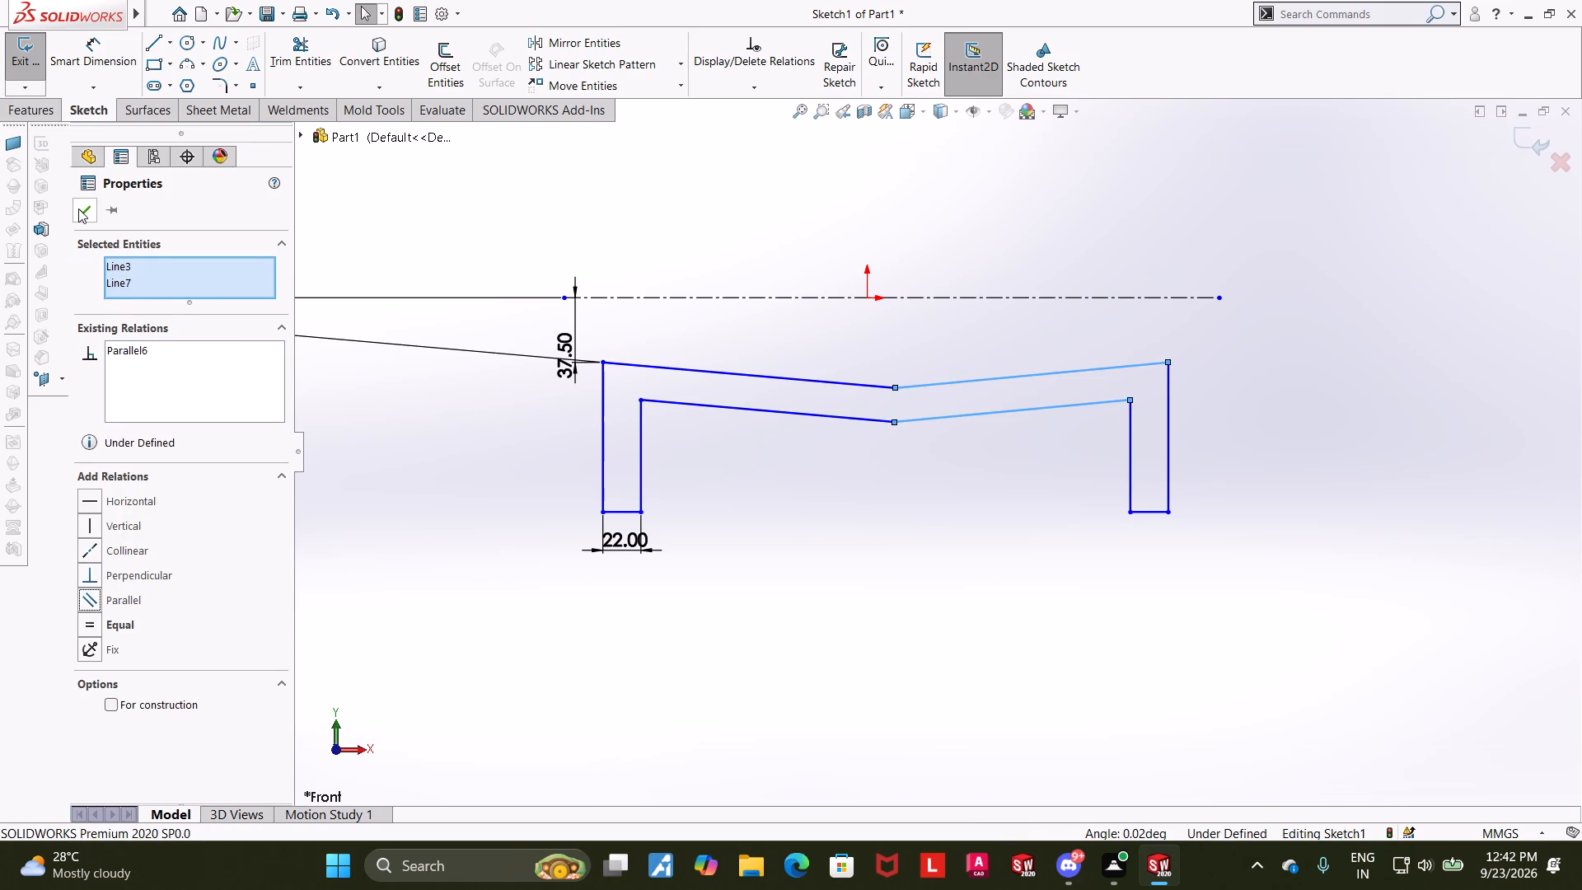
click(78, 208)
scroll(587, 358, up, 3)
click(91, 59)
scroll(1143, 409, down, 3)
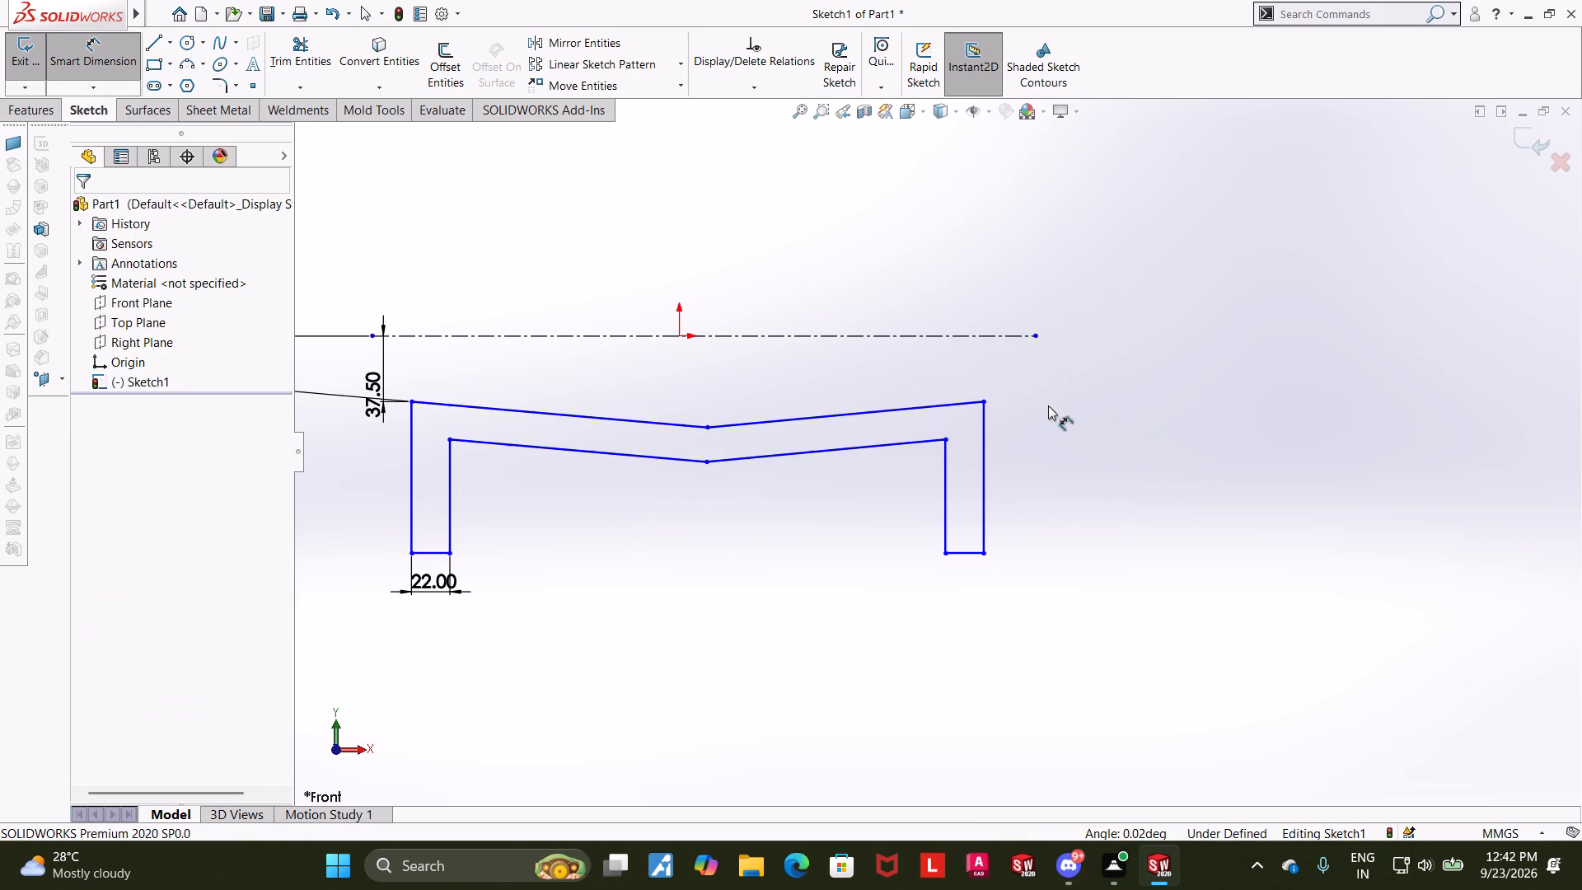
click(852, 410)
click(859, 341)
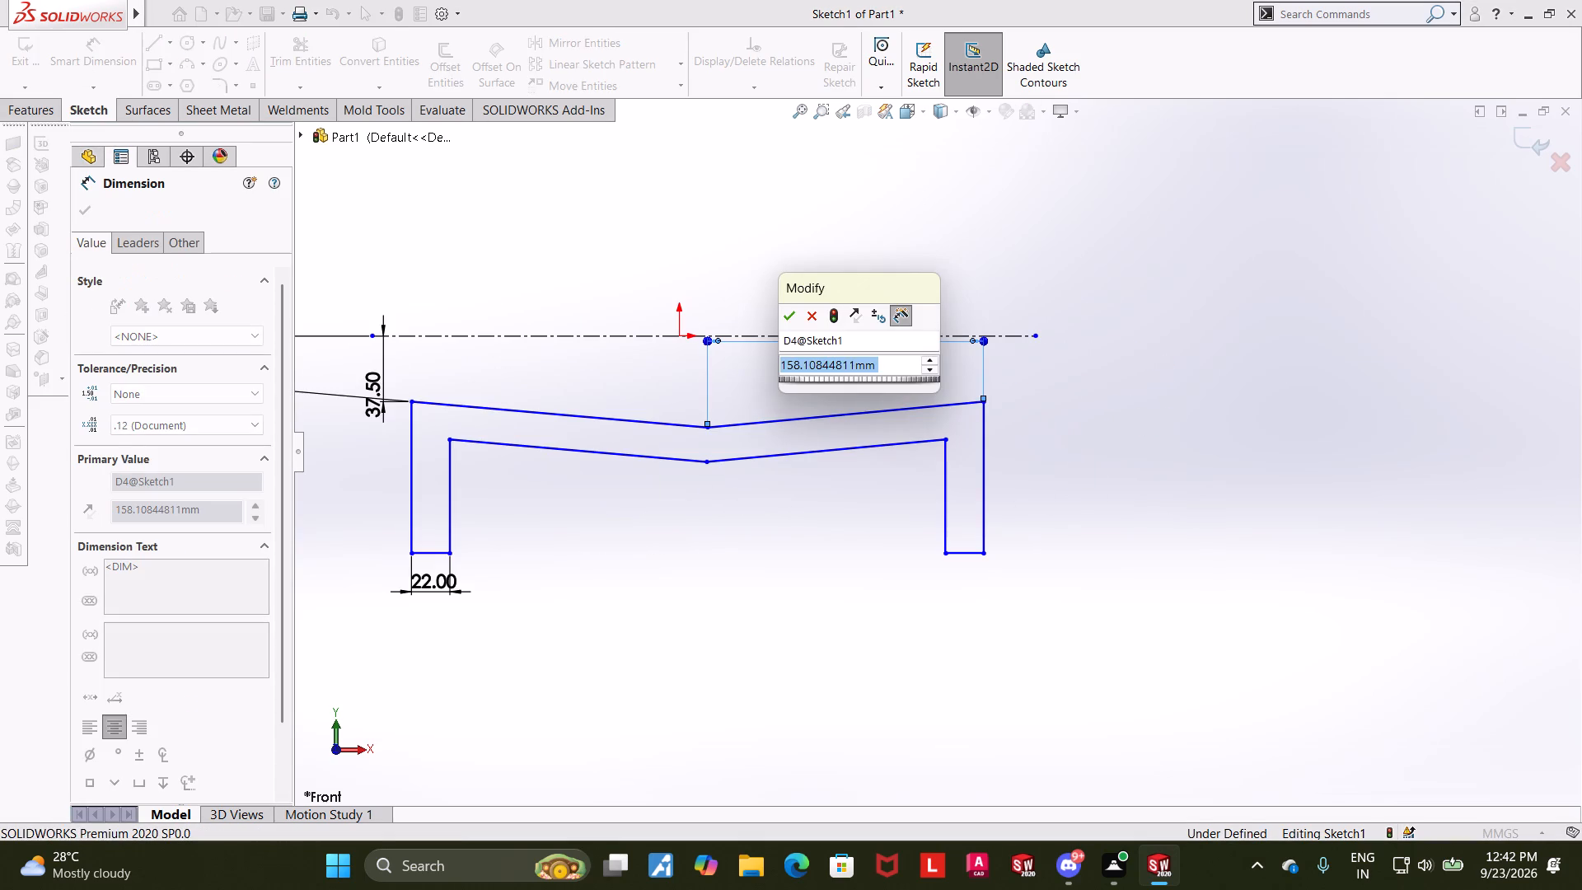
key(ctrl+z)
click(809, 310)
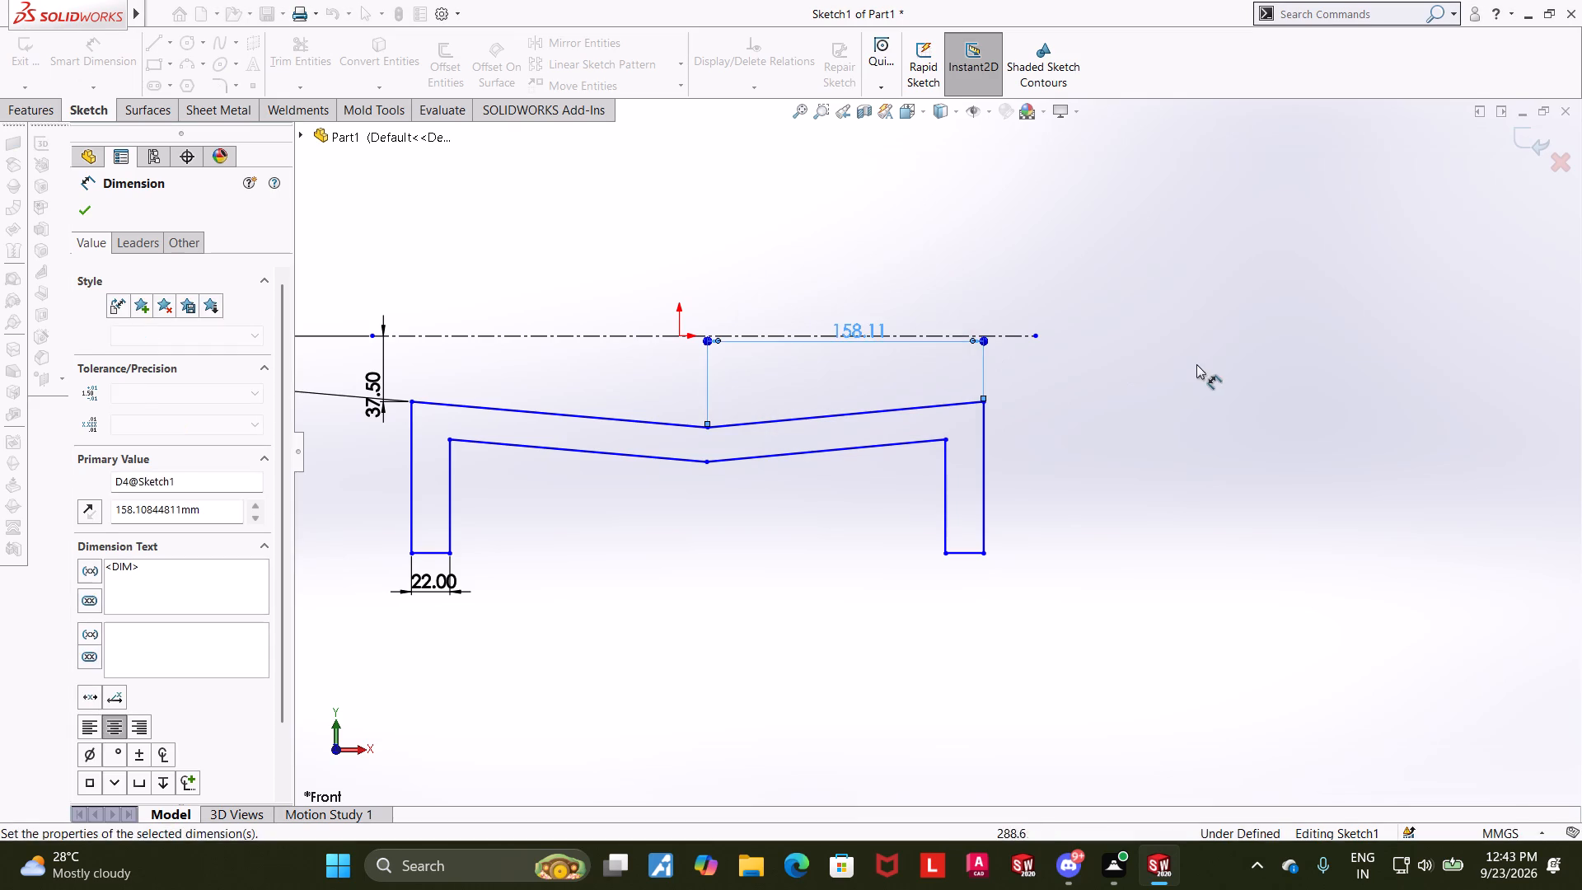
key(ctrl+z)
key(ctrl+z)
Dimension the angle between the upper-right sloped line and the horizontal centerline as 5 degrees.
click(109, 49)
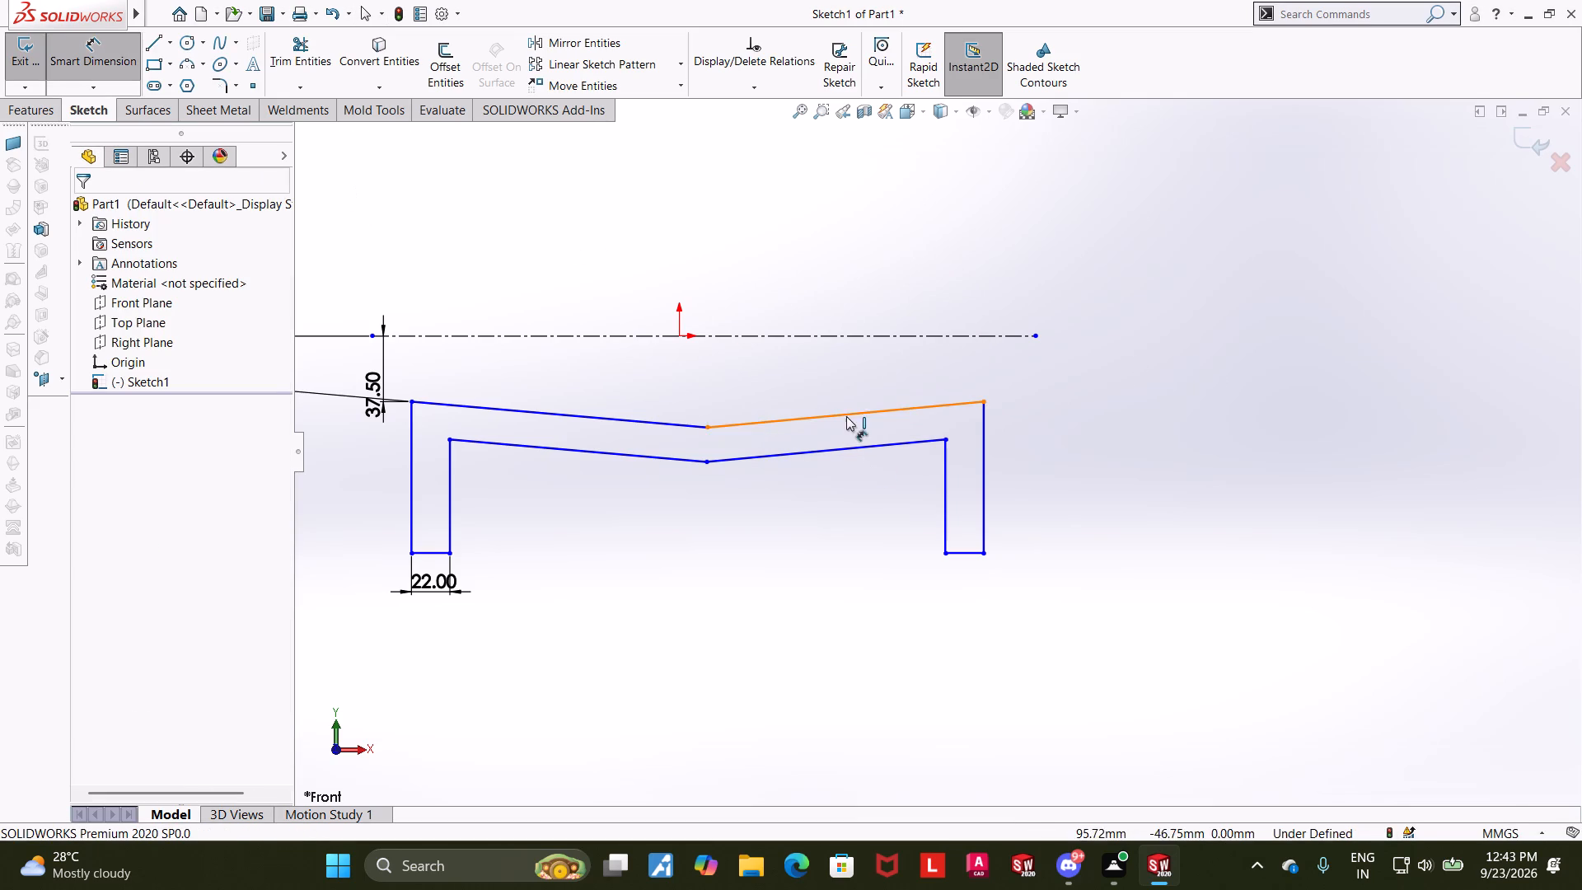
click(848, 415)
click(857, 338)
click(844, 377)
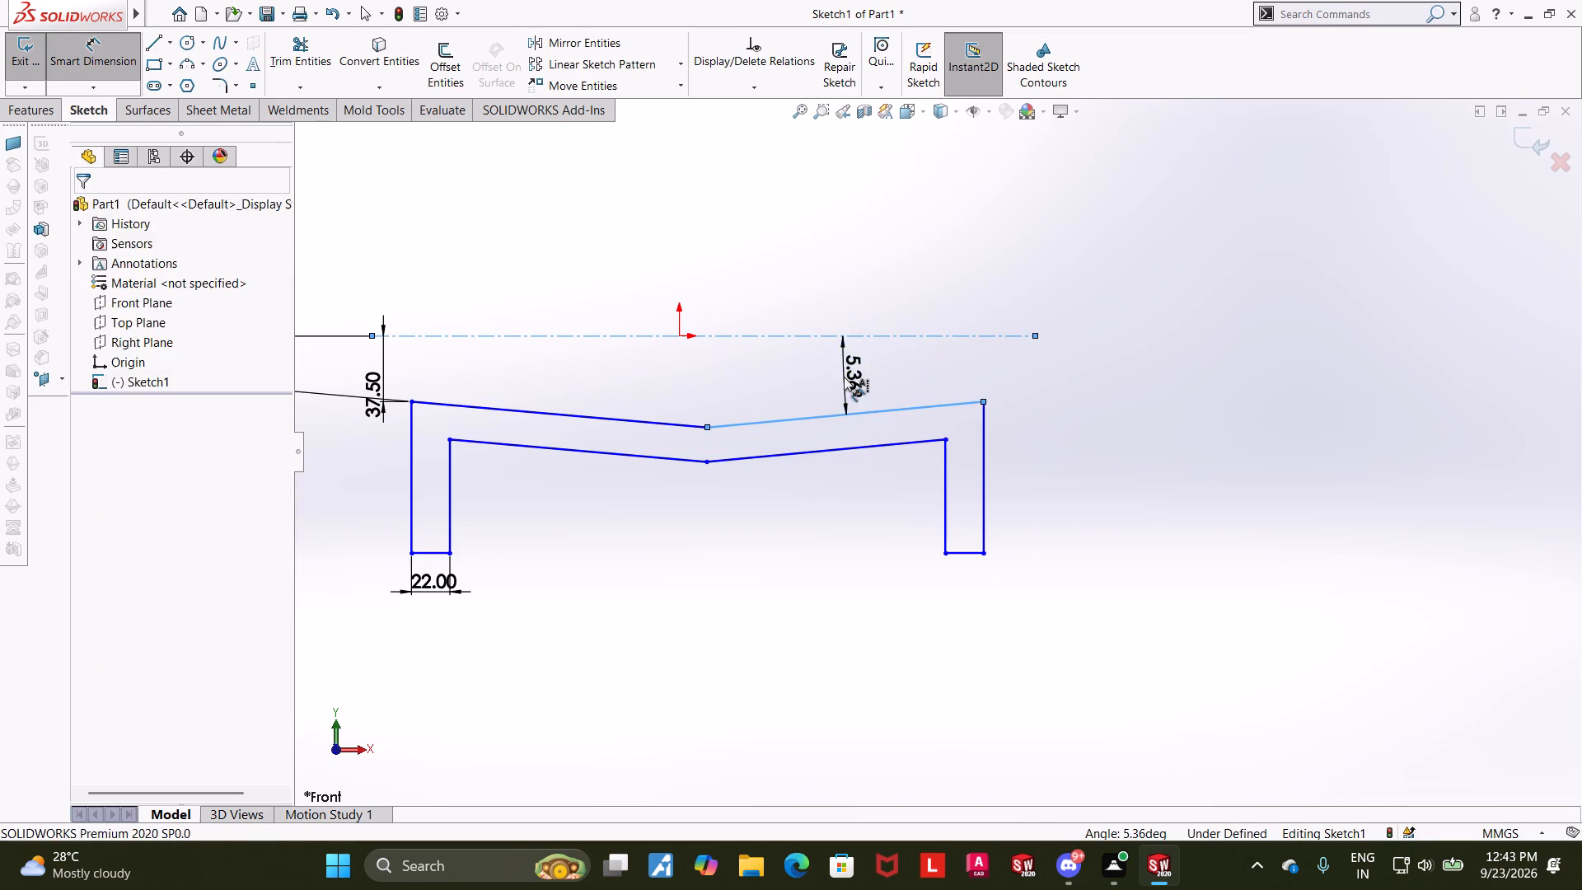
key(5)
key(Return)
key(Escape)
key(Escape)
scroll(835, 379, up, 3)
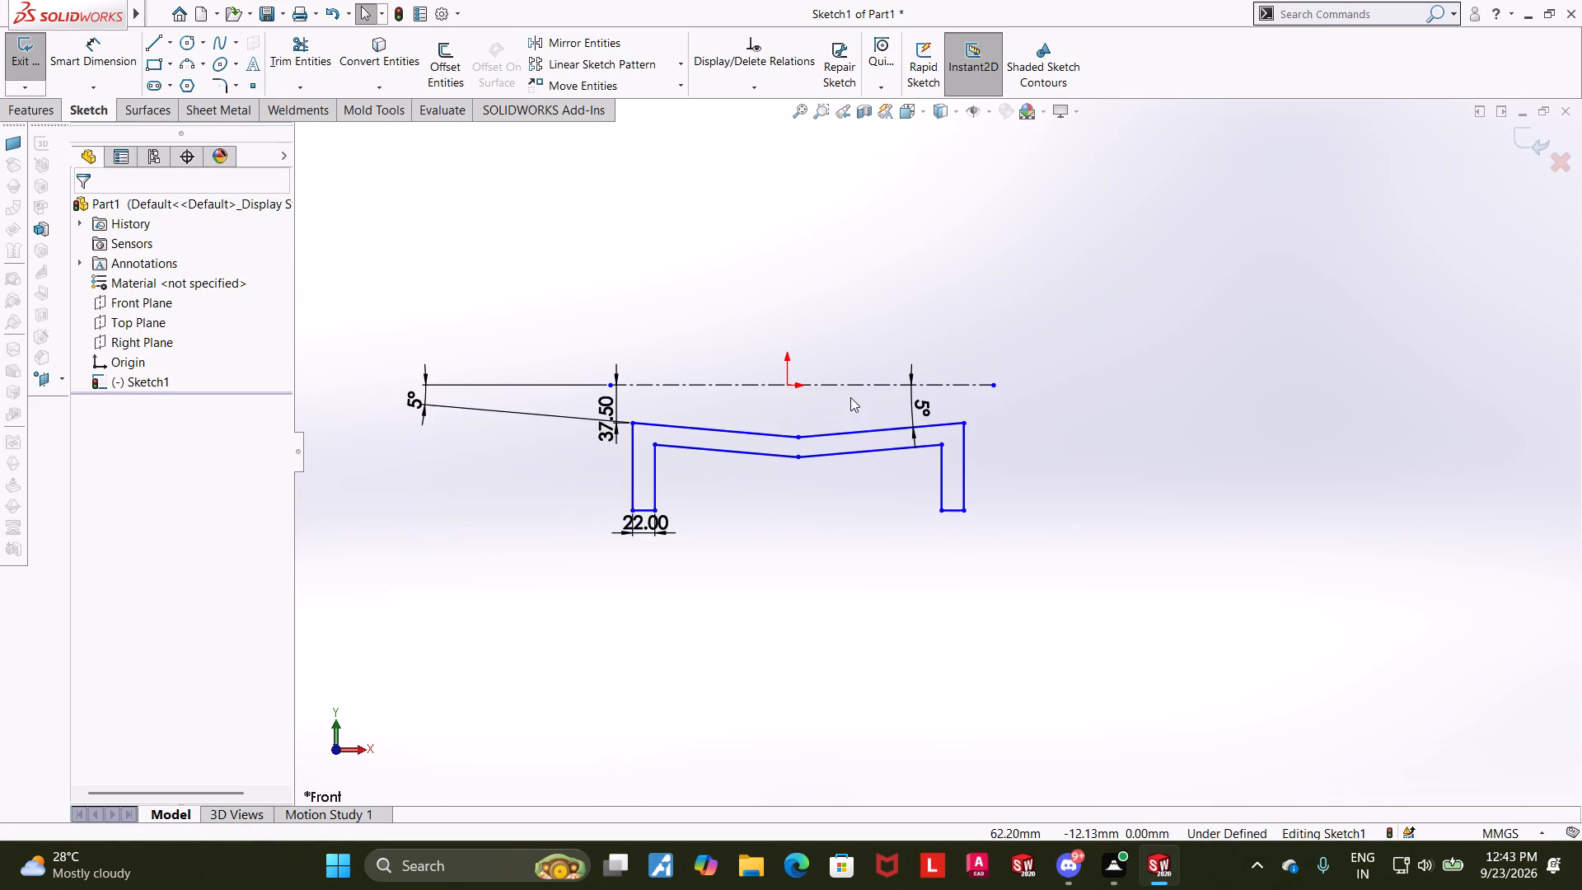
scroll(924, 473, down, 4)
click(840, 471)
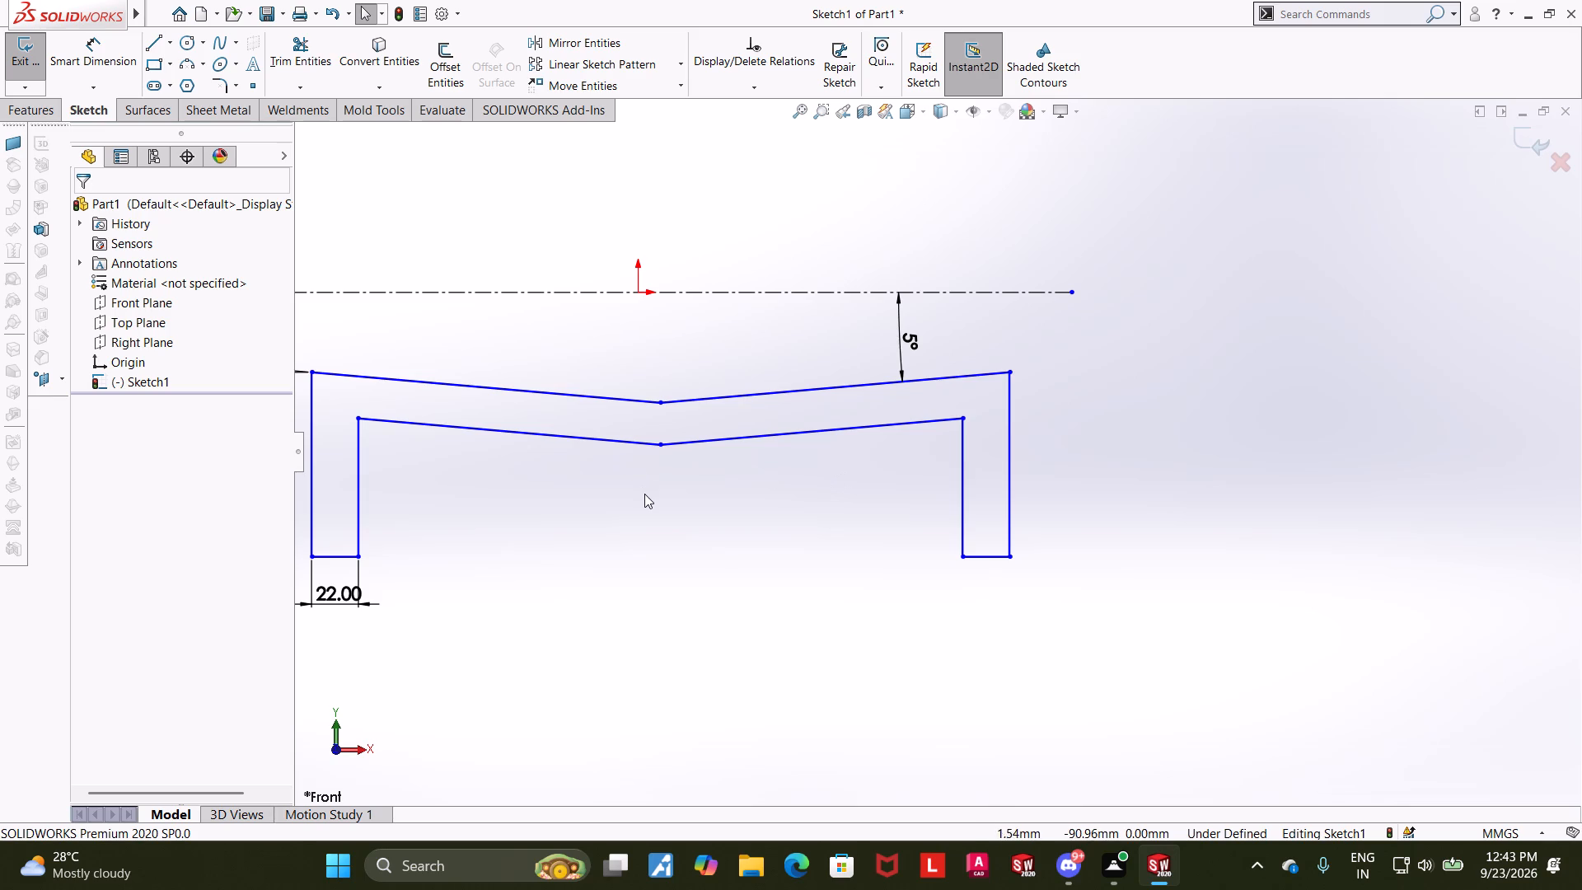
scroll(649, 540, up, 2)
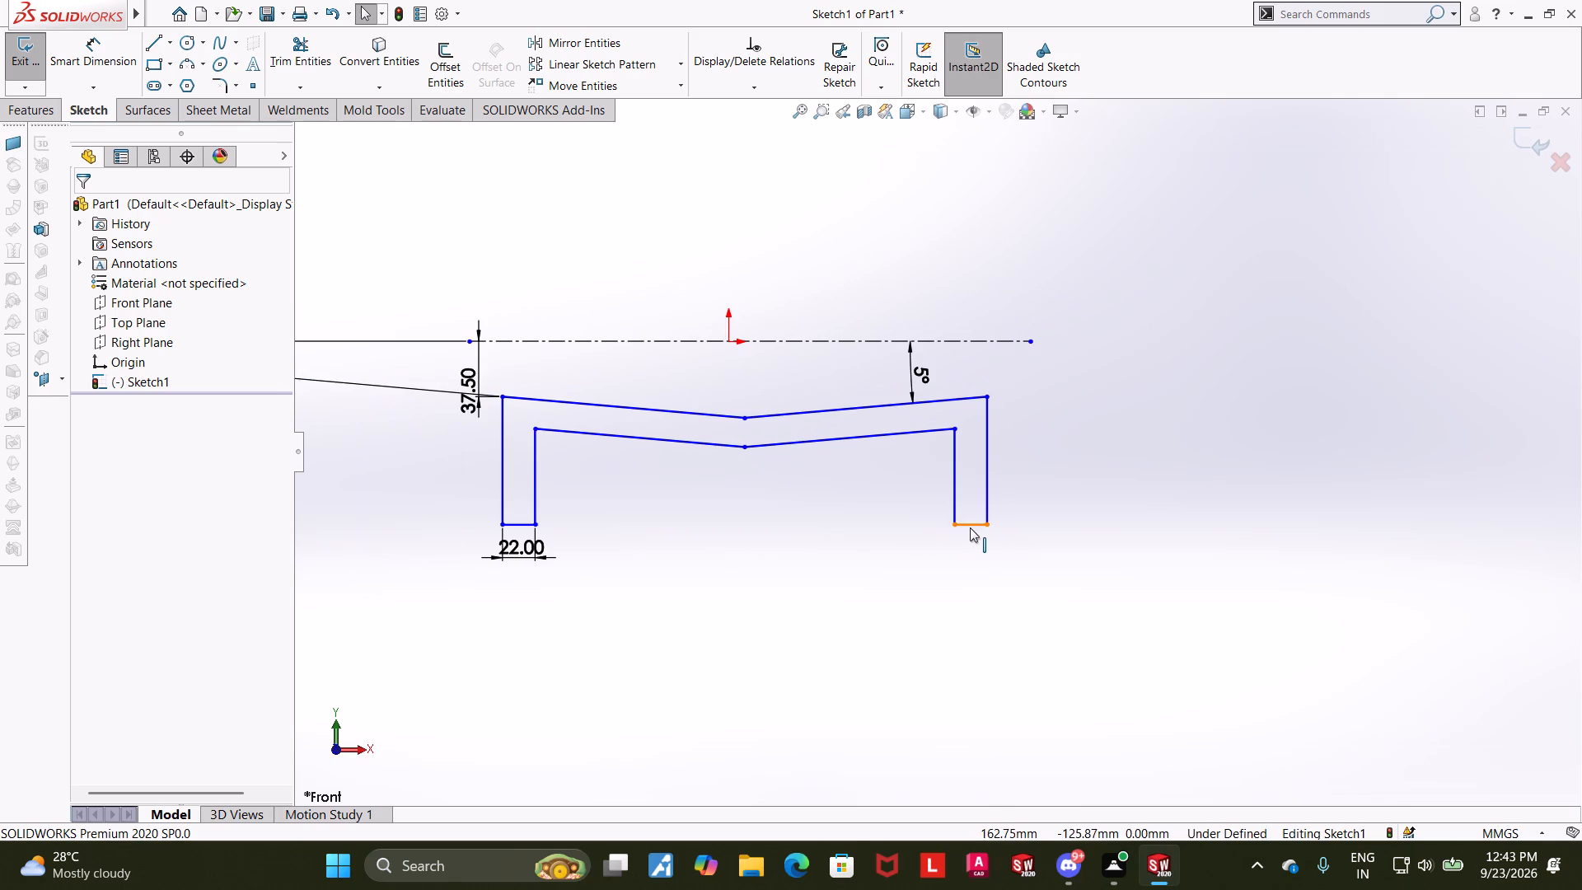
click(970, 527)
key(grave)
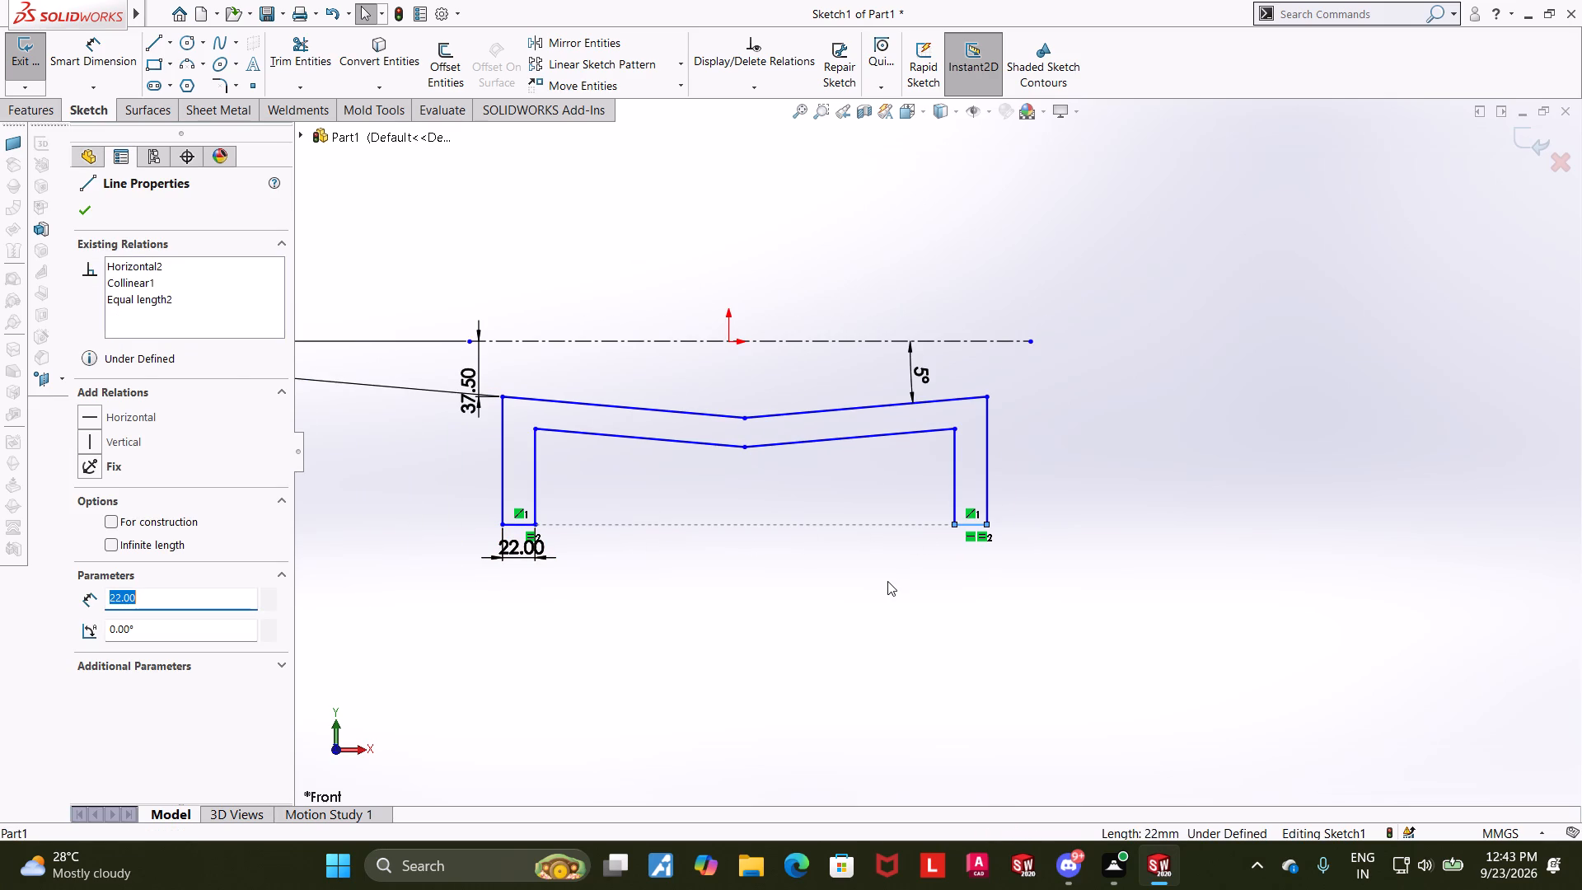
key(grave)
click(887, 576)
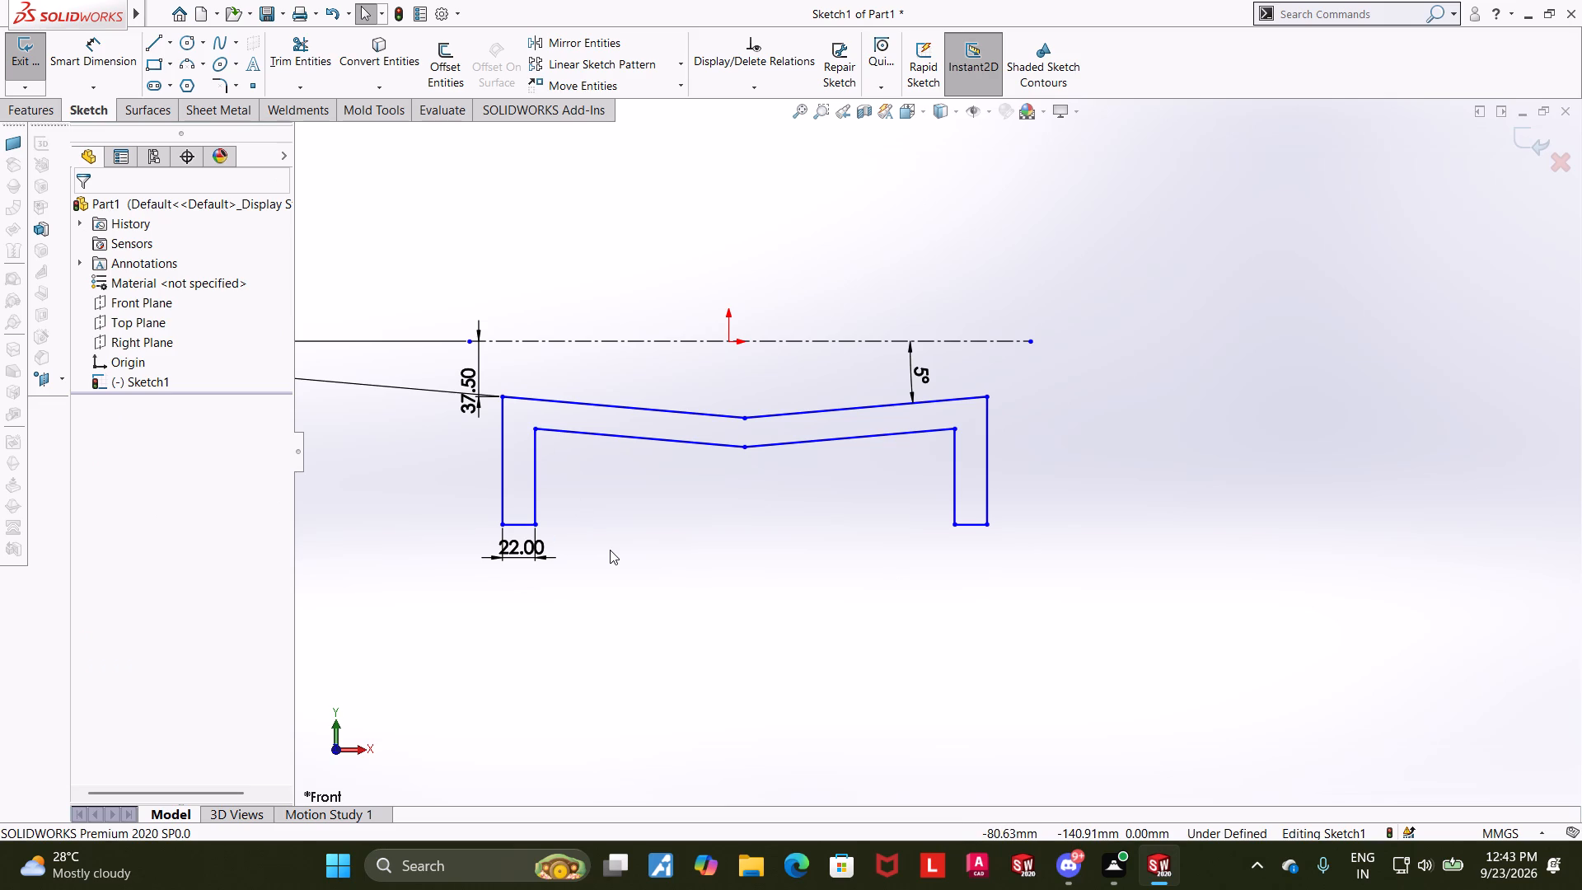
Dimension the distance between the two parallel sloped lines on the left half of the V as 15 mm.
scroll(610, 550, down, 1)
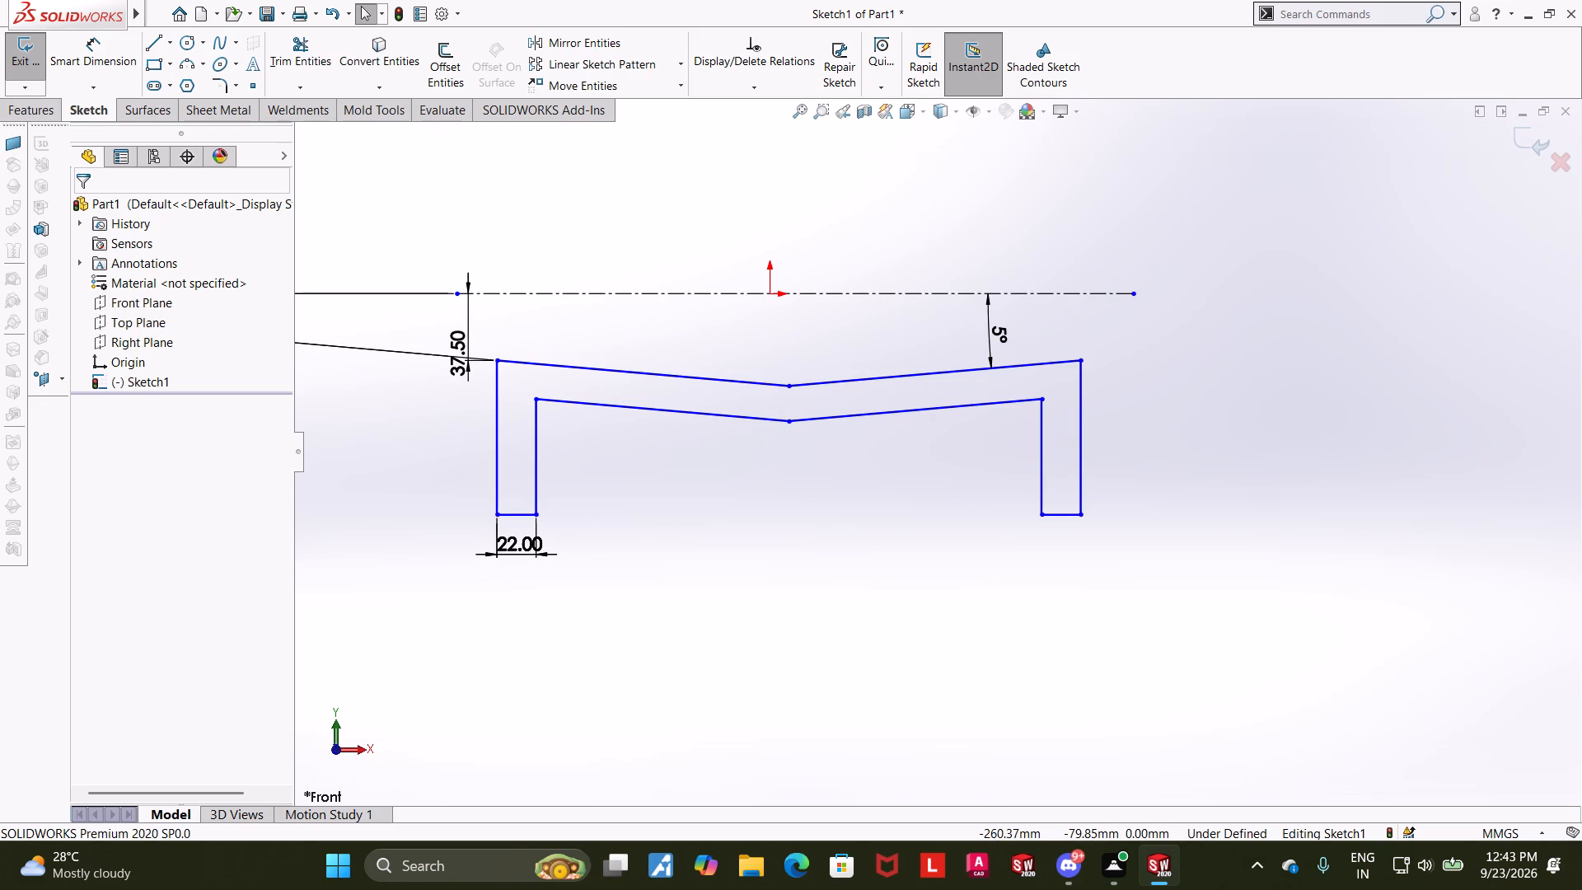
click(110, 54)
click(555, 368)
click(563, 401)
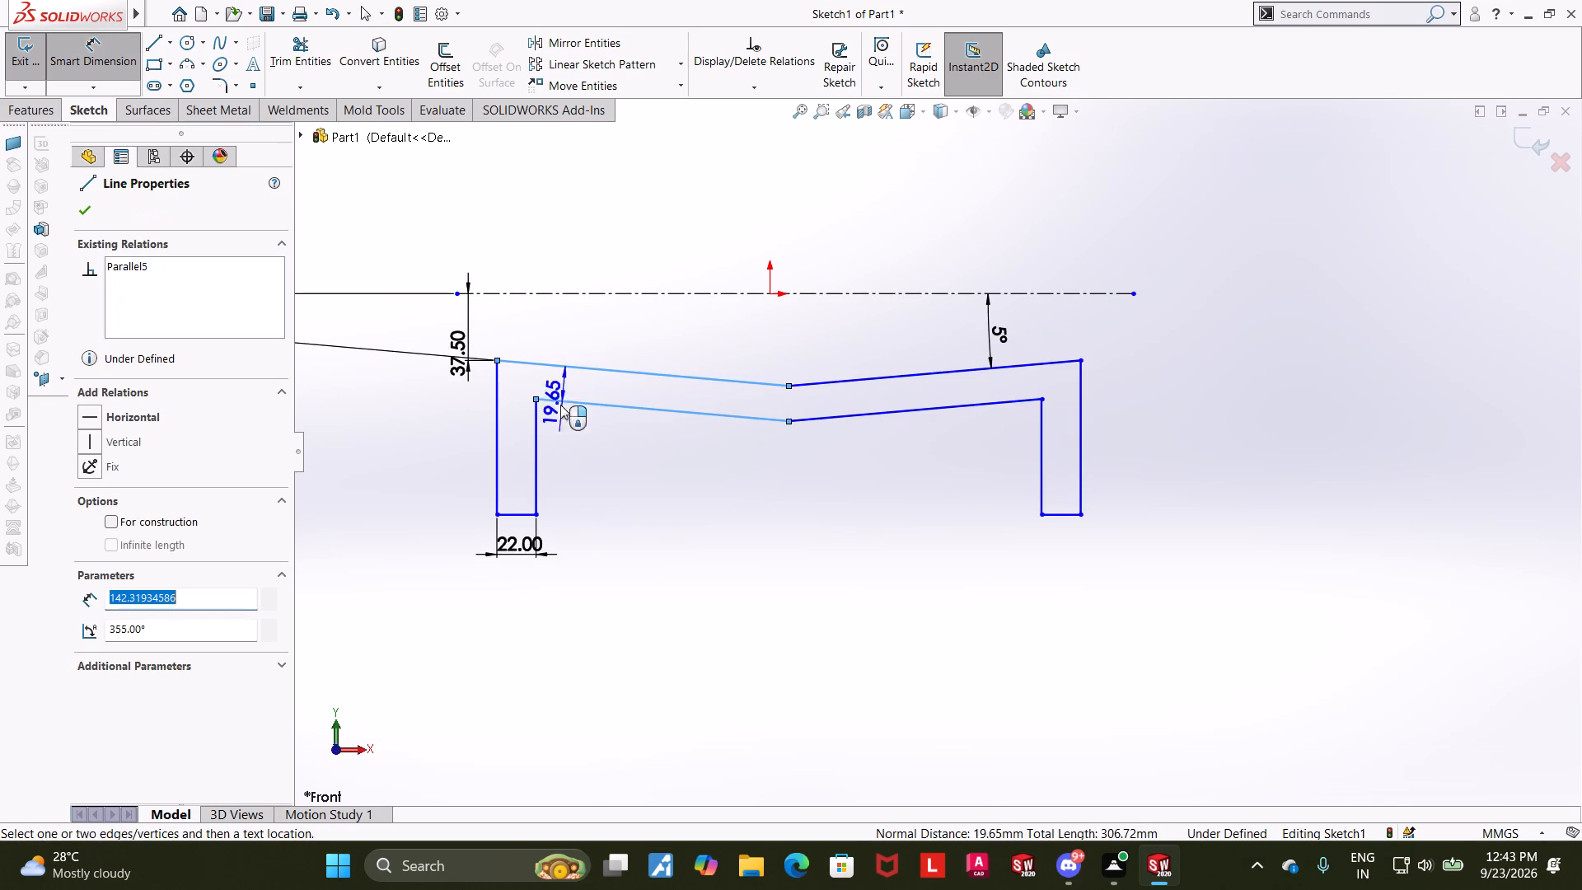
click(444, 376)
text(q1)
key(BackSpace)
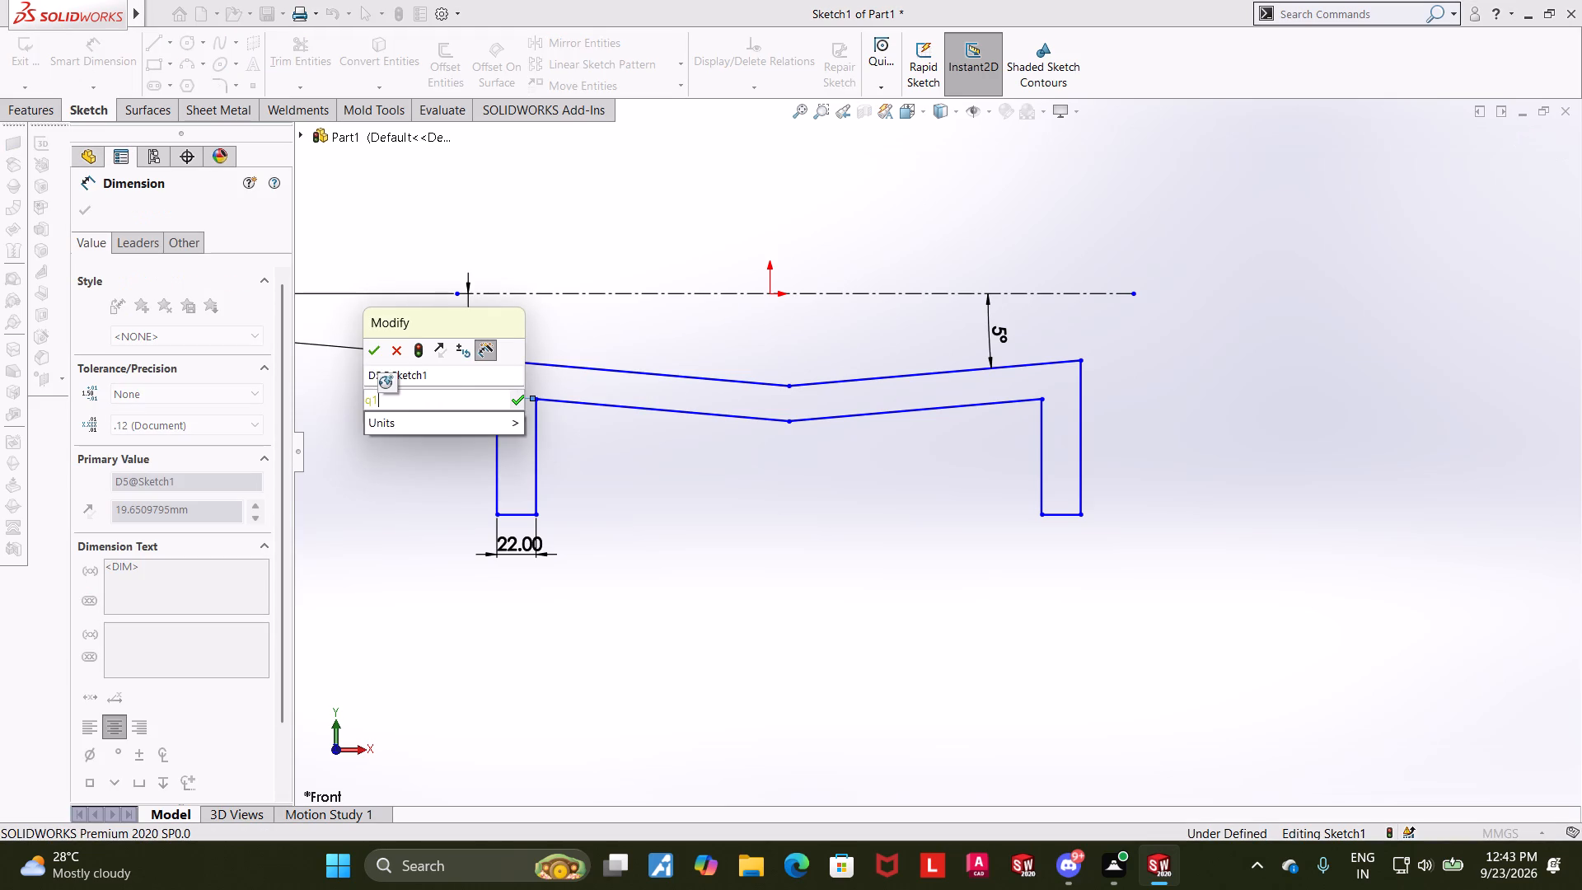
key(BackSpace)
text(15)
key(Return)
key(Escape)
key(Escape)
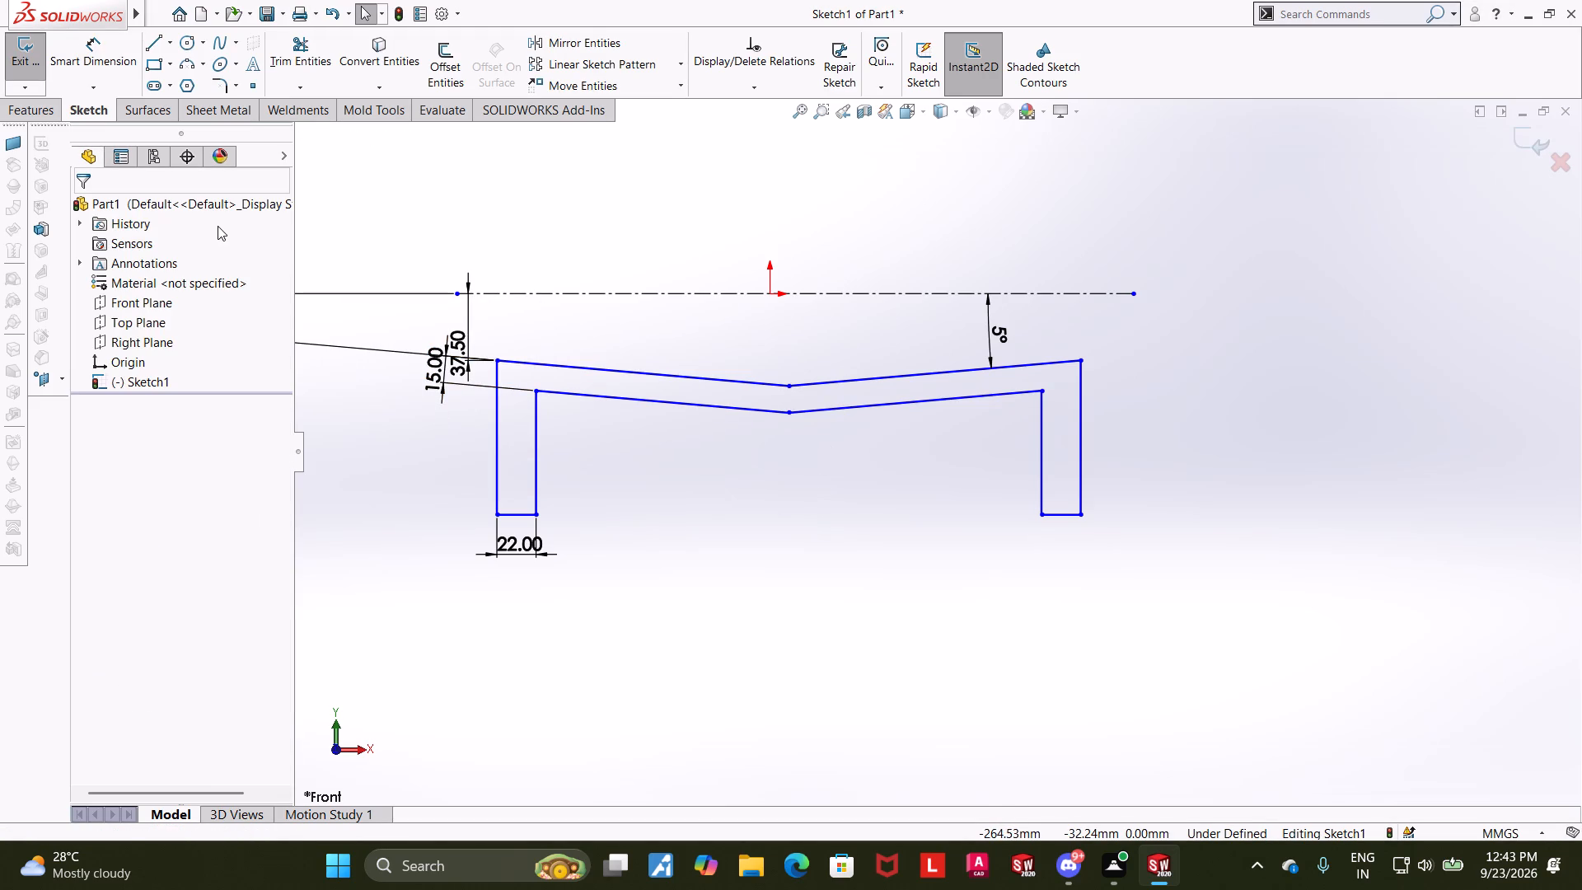
Dimension the overall width between the outer vertical edges of the left and right legs as 328 mm.
click(91, 53)
click(496, 463)
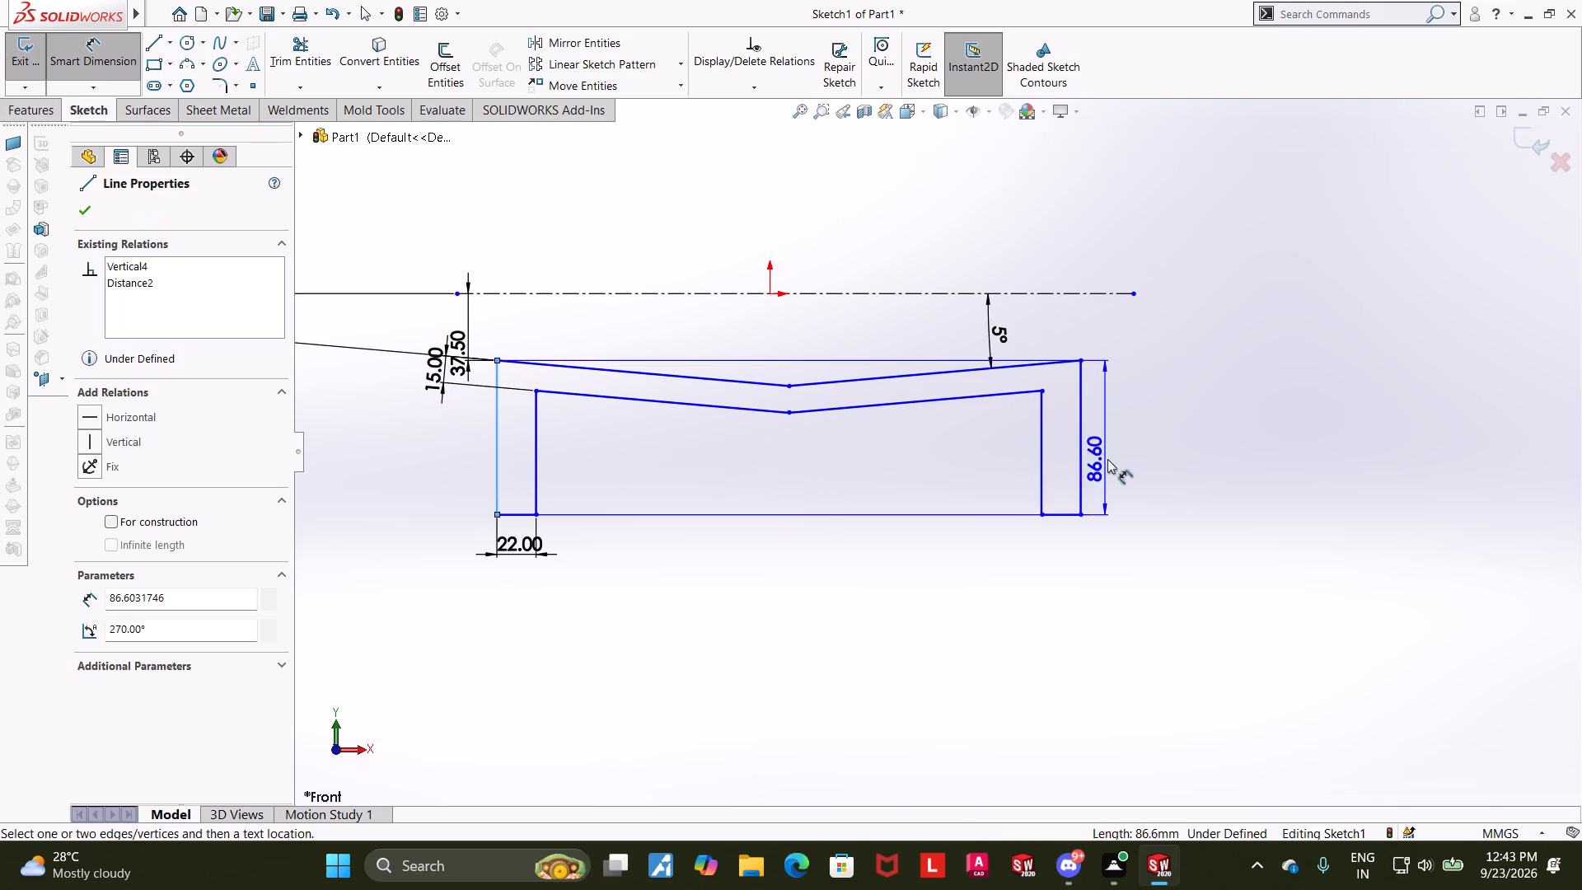
click(1084, 460)
click(841, 580)
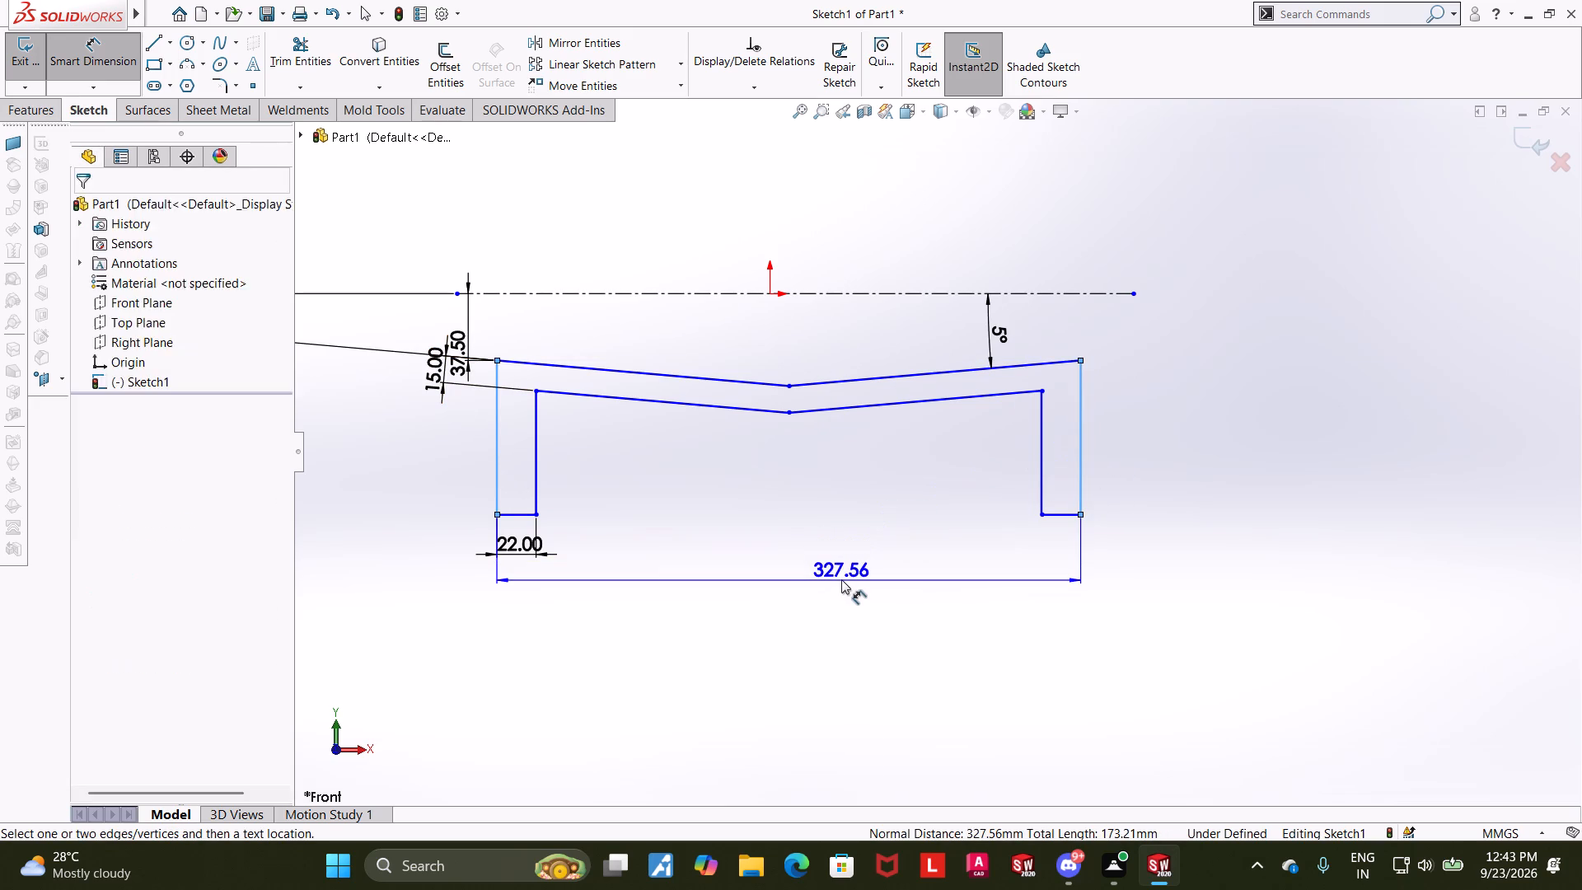
text(328)
key(Return)
key(Escape)
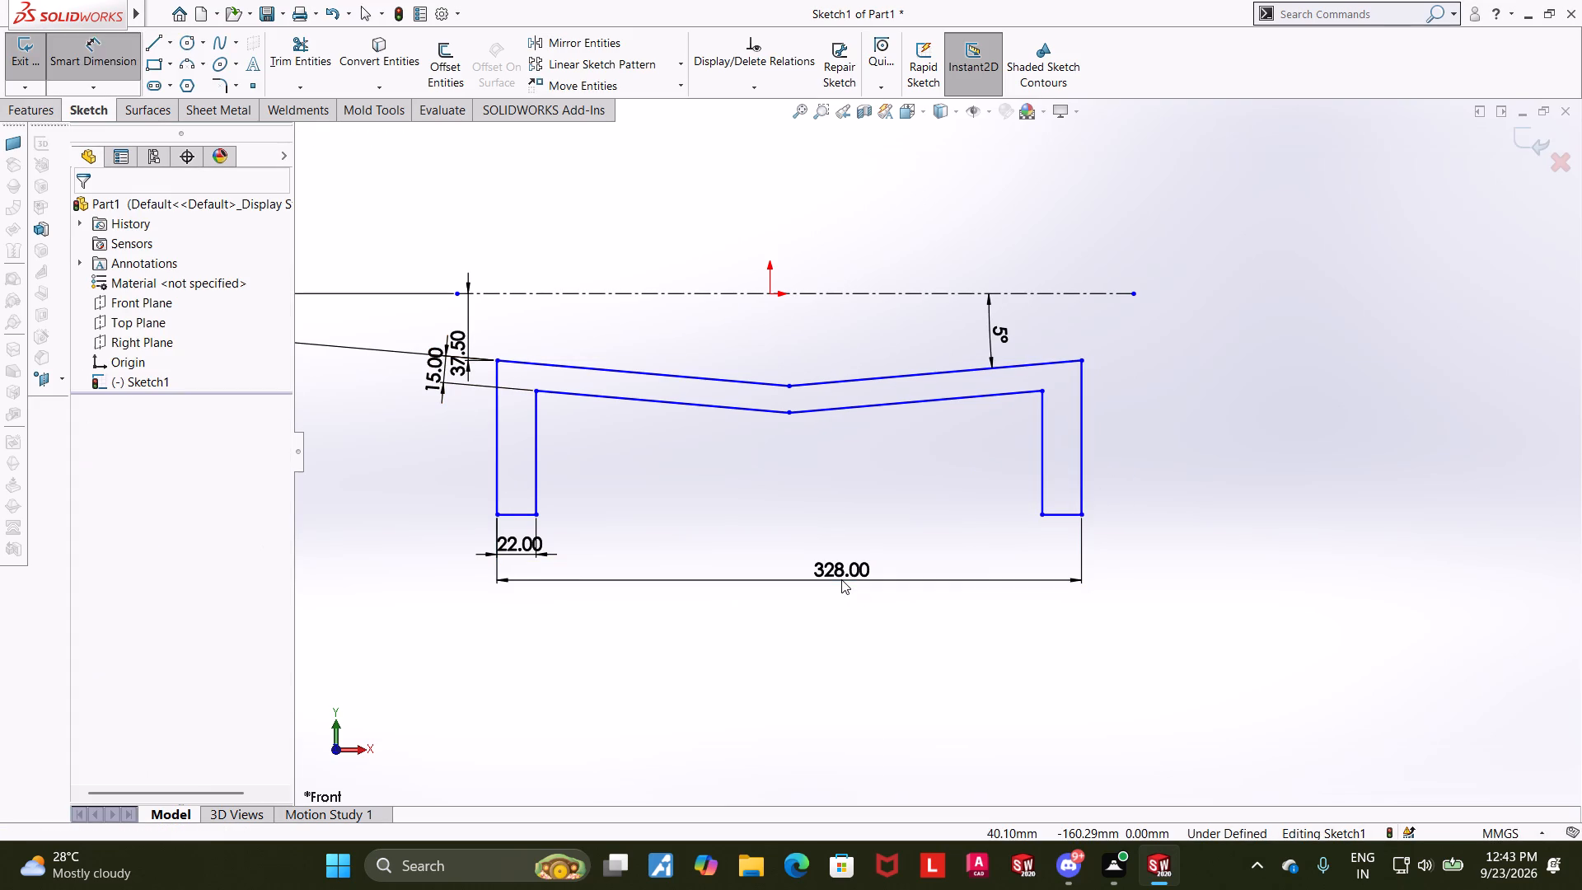
key(Escape)
Add a vertical relation between the upper vertex of the V and the sketch origin.
click(793, 390)
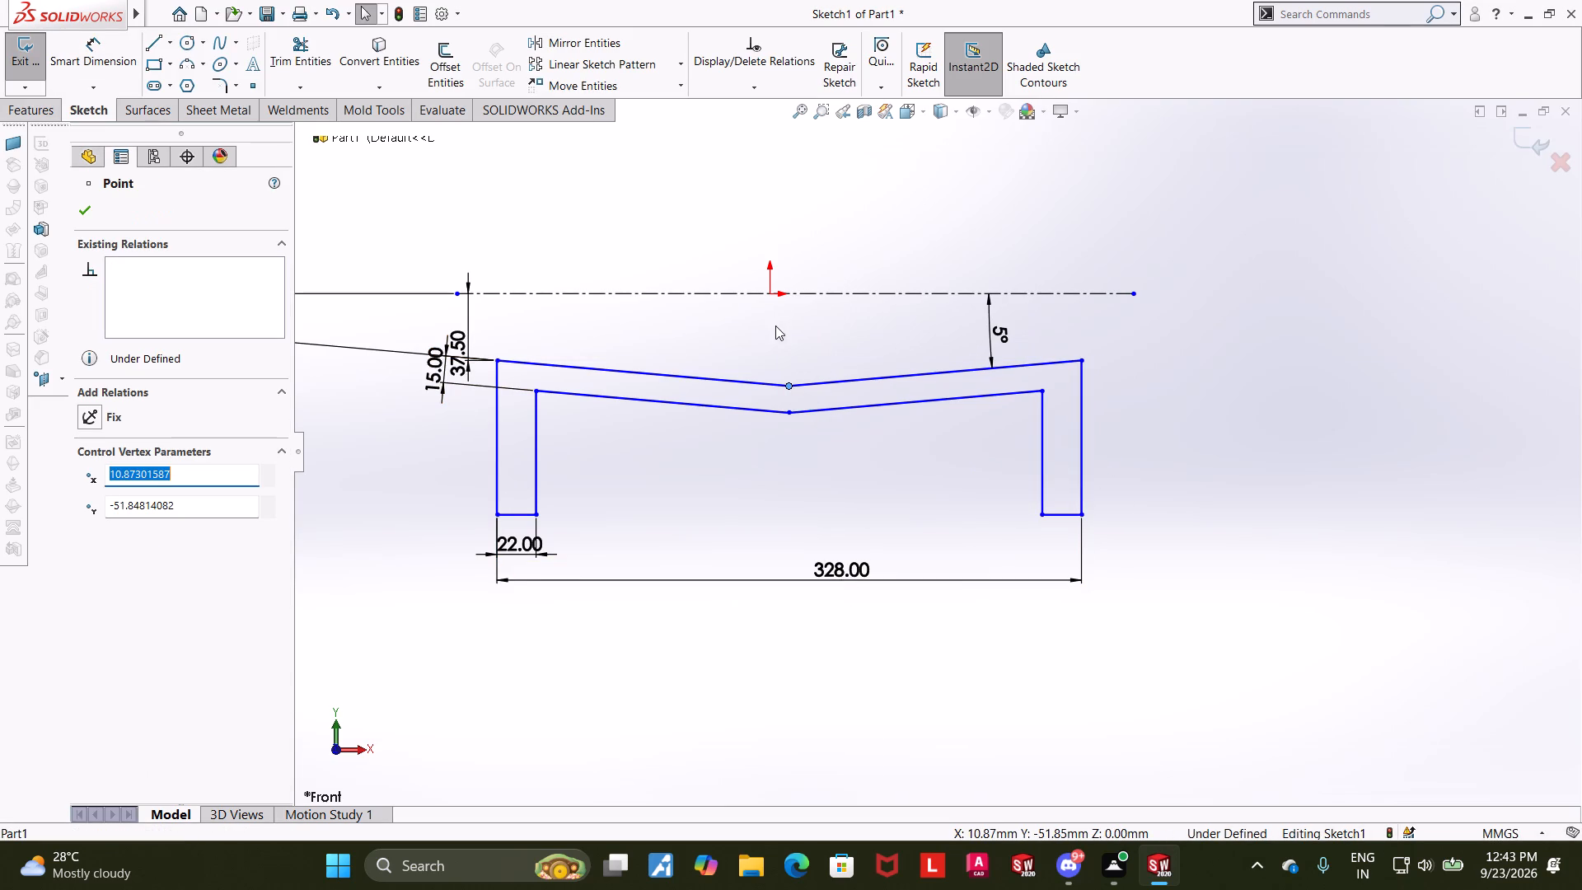
ctrl+click(772, 294)
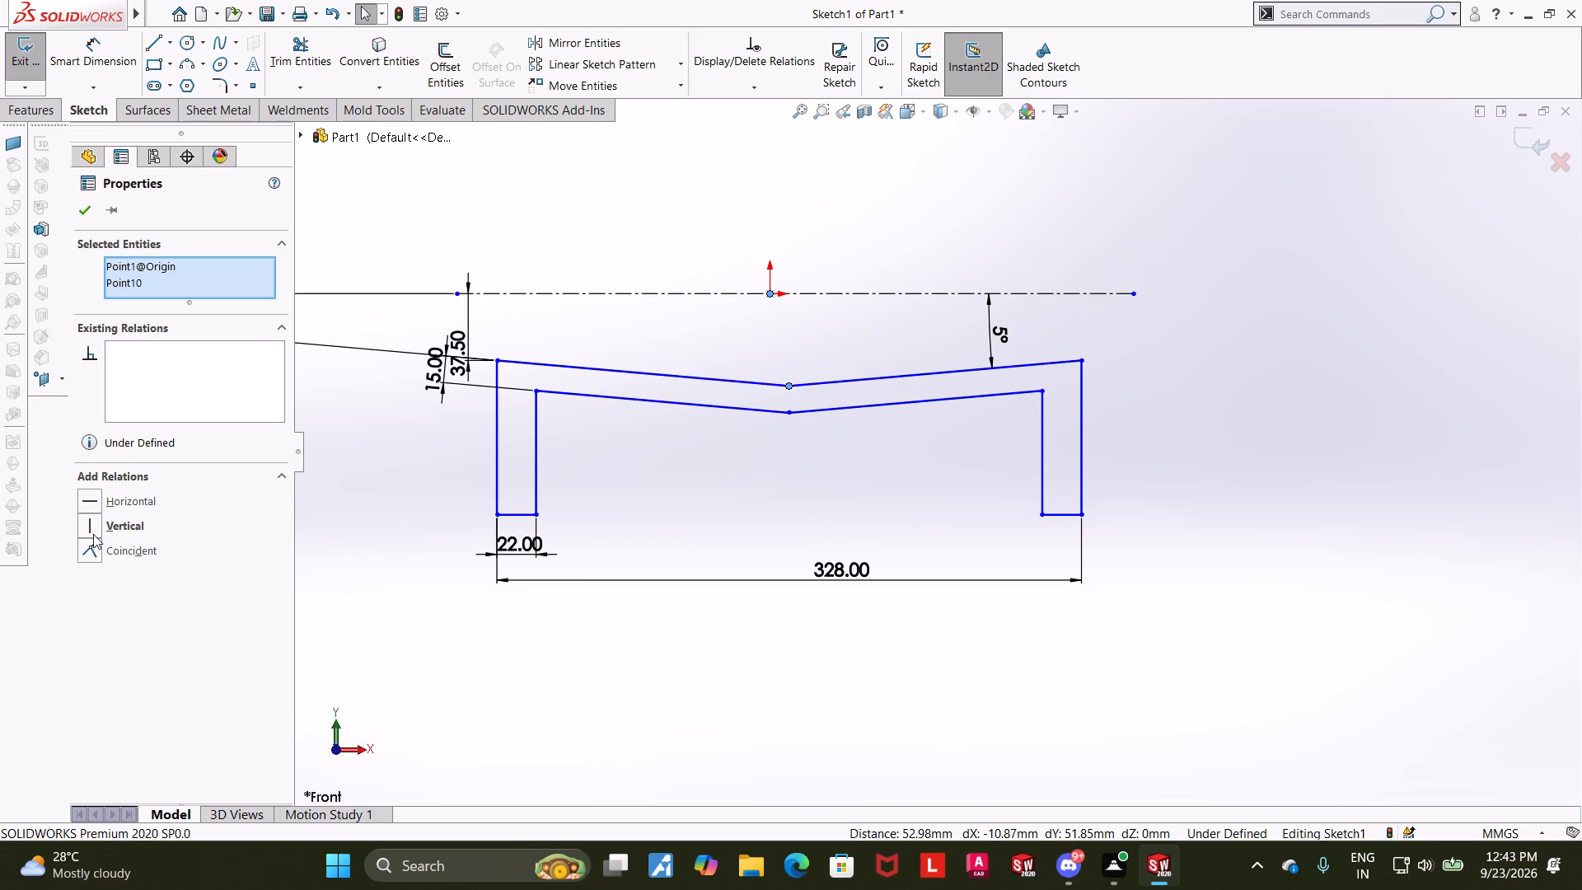
click(91, 522)
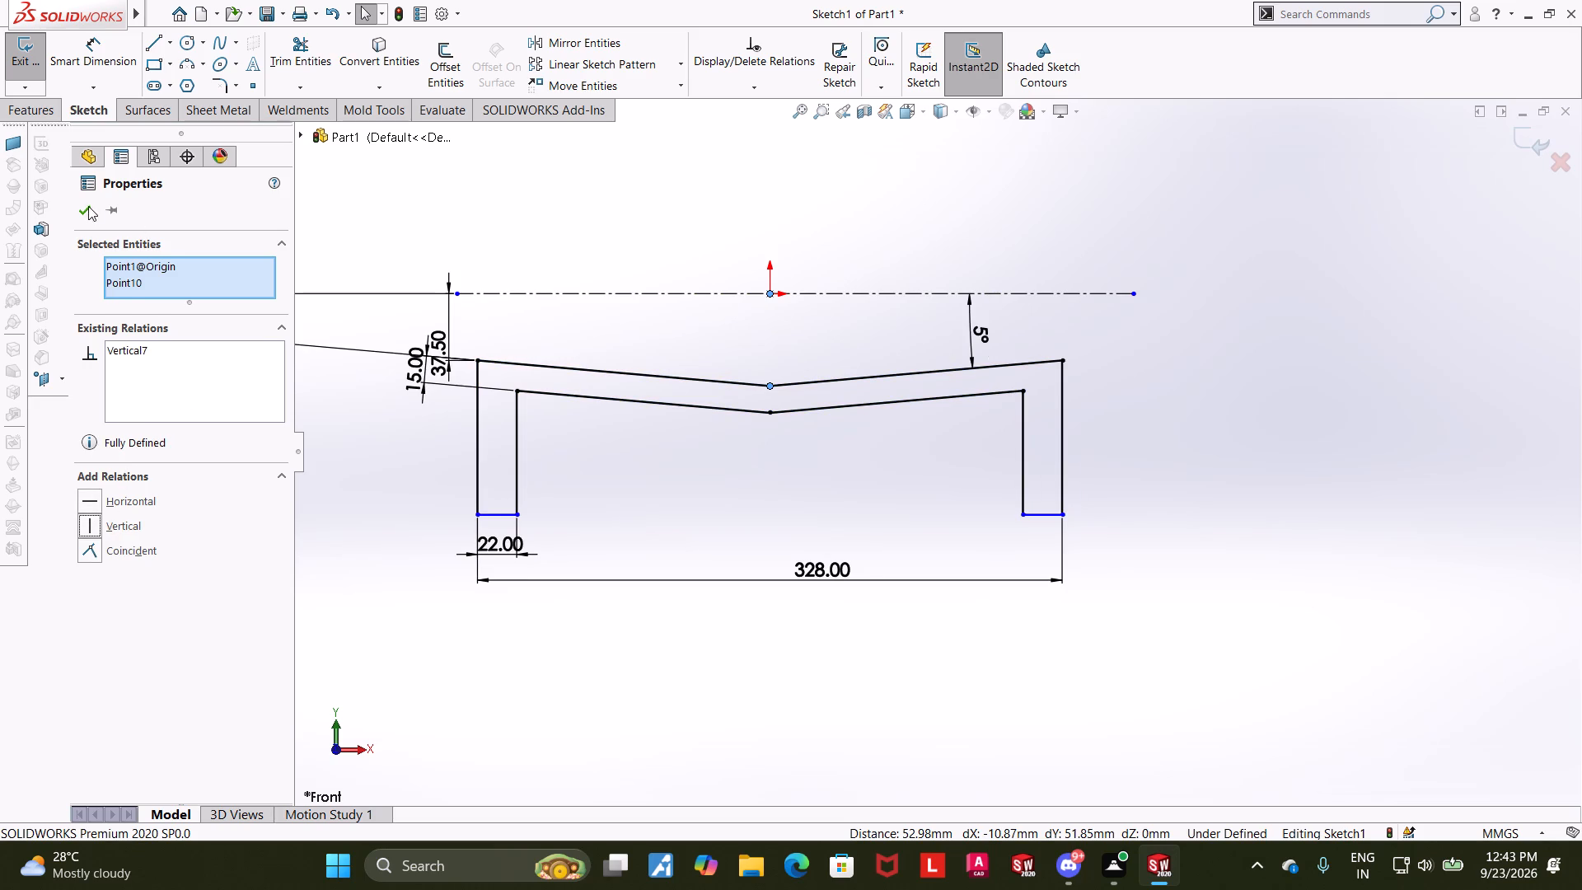
click(88, 206)
click(790, 478)
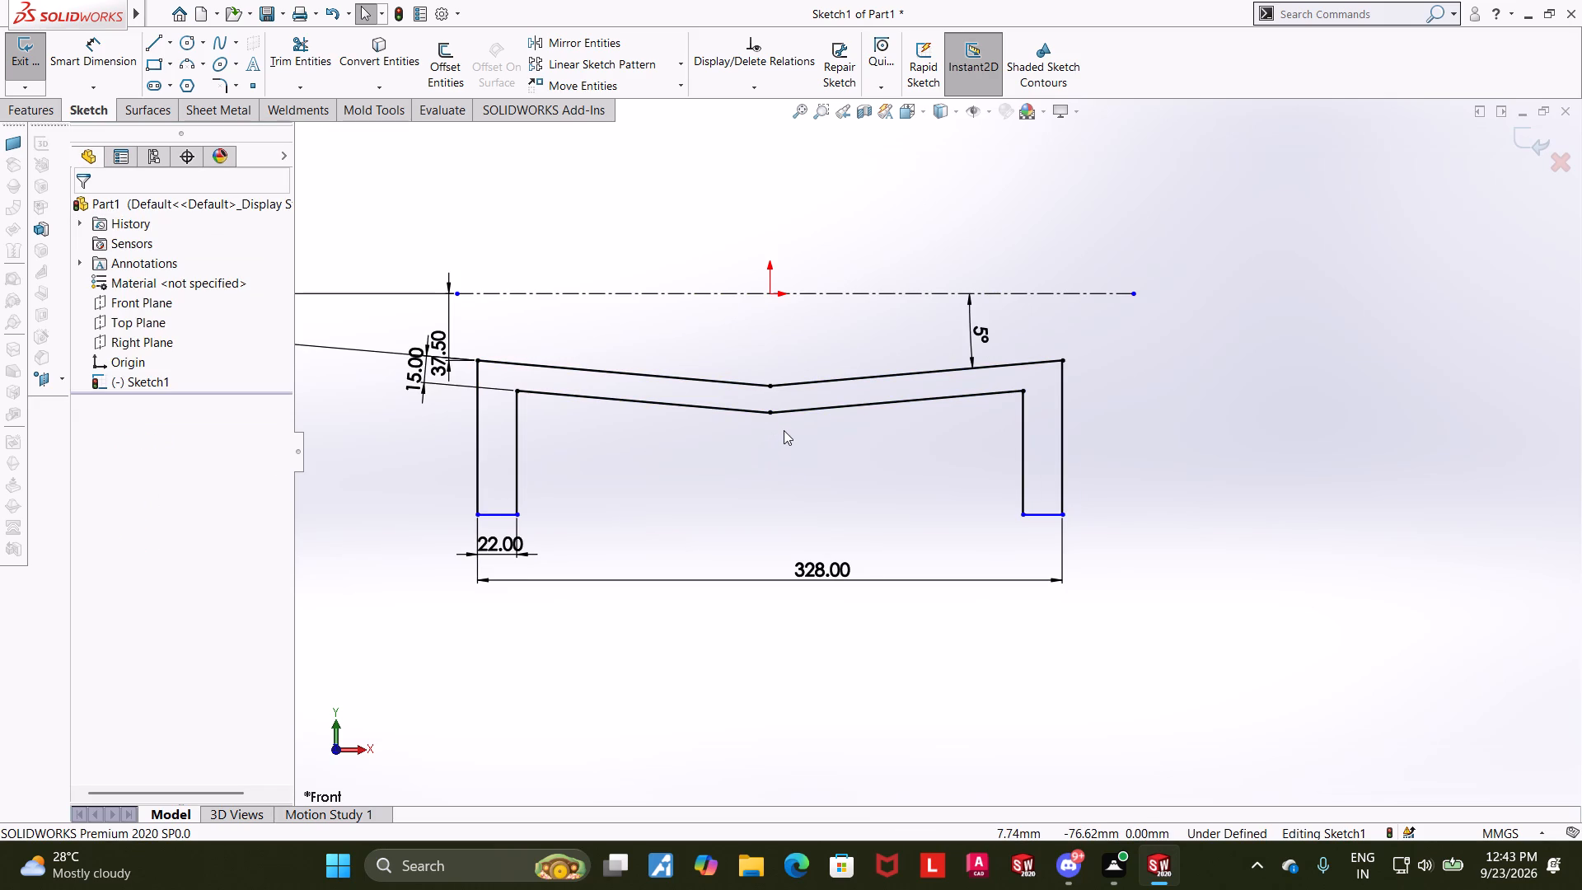
Dimension the vertical distance from the horizontal centerline to the bottom edge of the right leg as 100 mm and finish the sketch.
scroll(784, 430, up, 1)
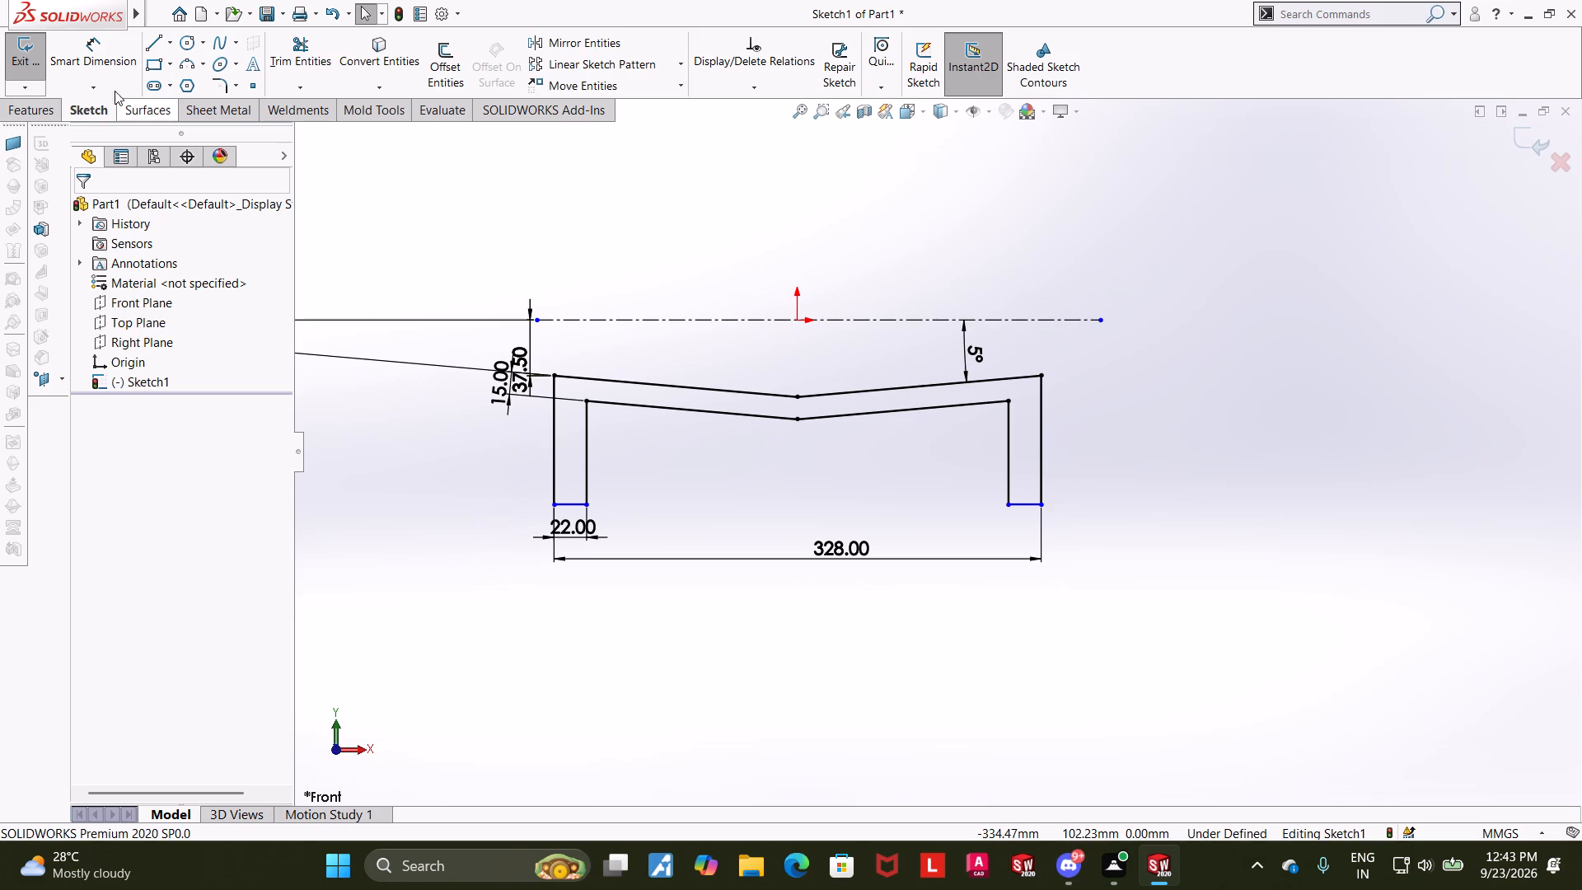
click(74, 61)
click(1073, 324)
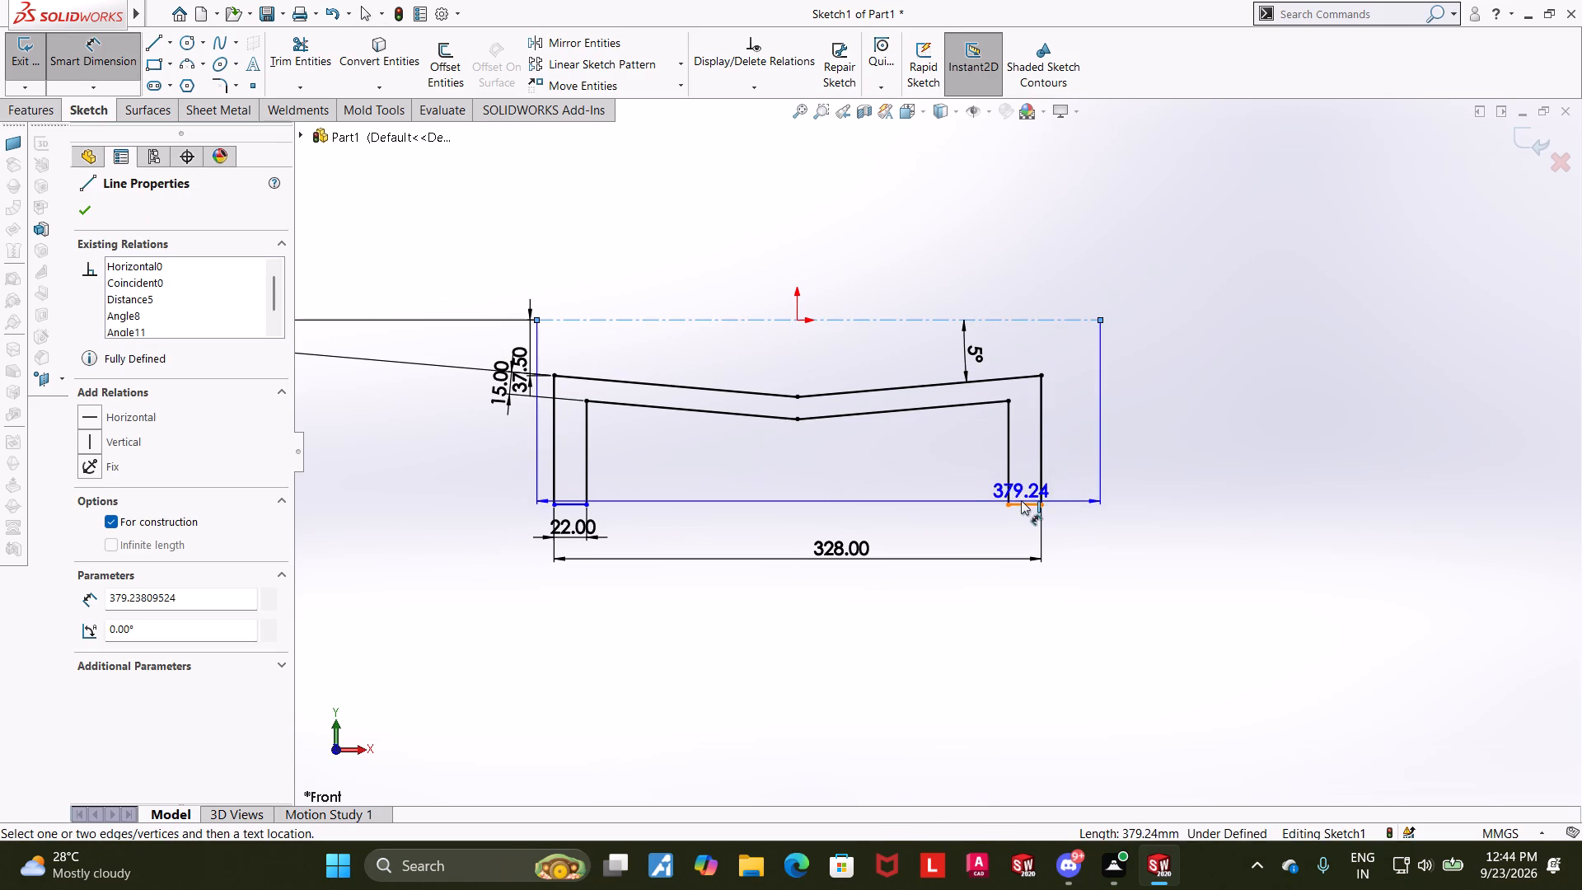
click(1021, 500)
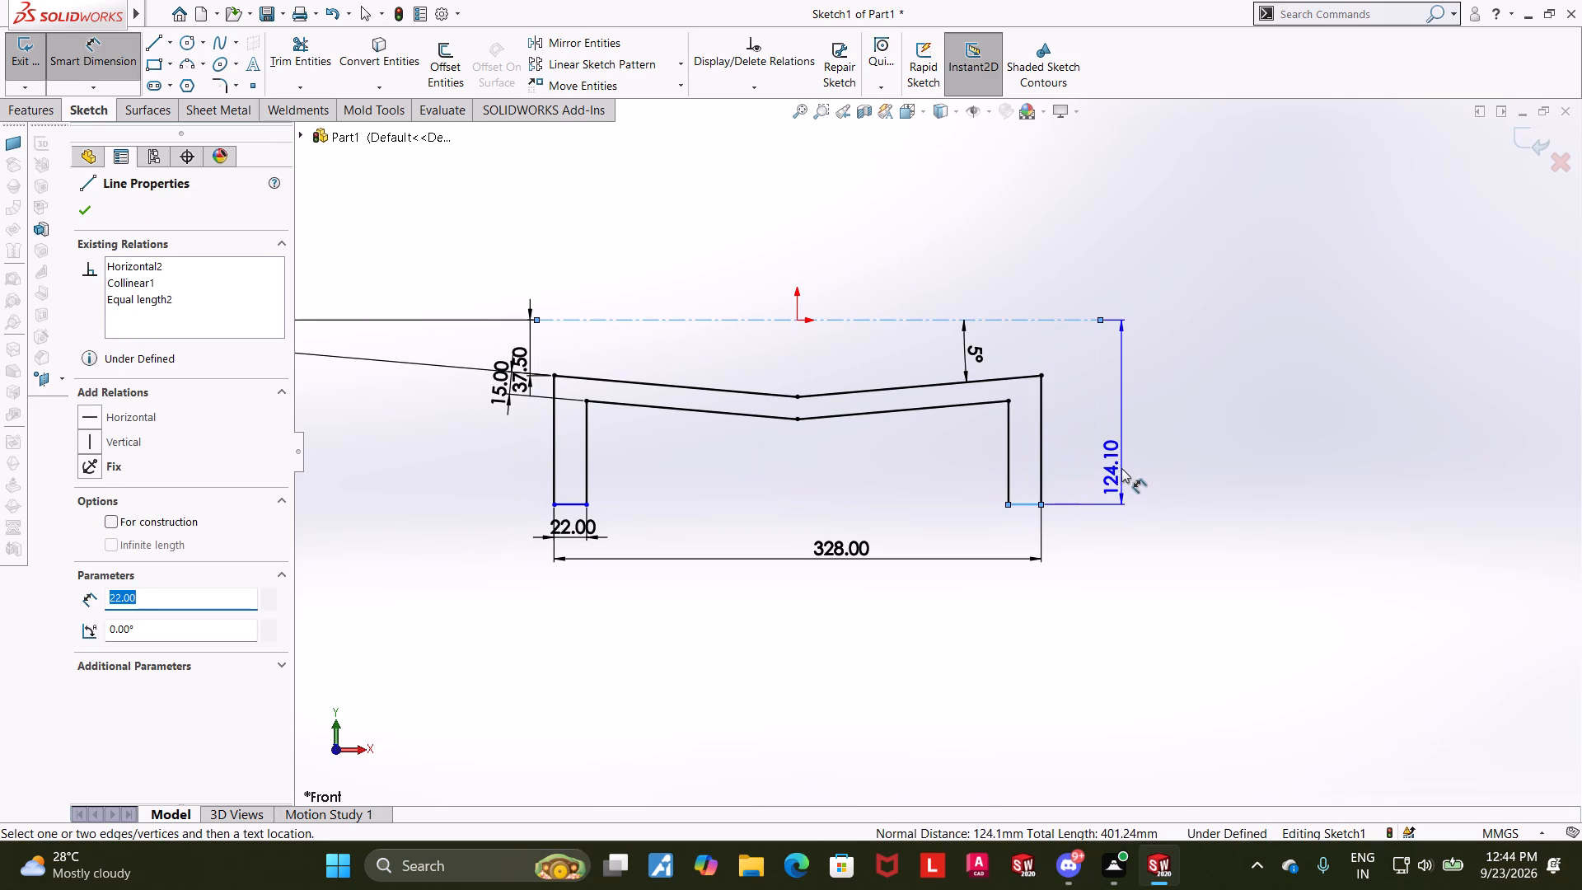
click(1121, 468)
text(100)
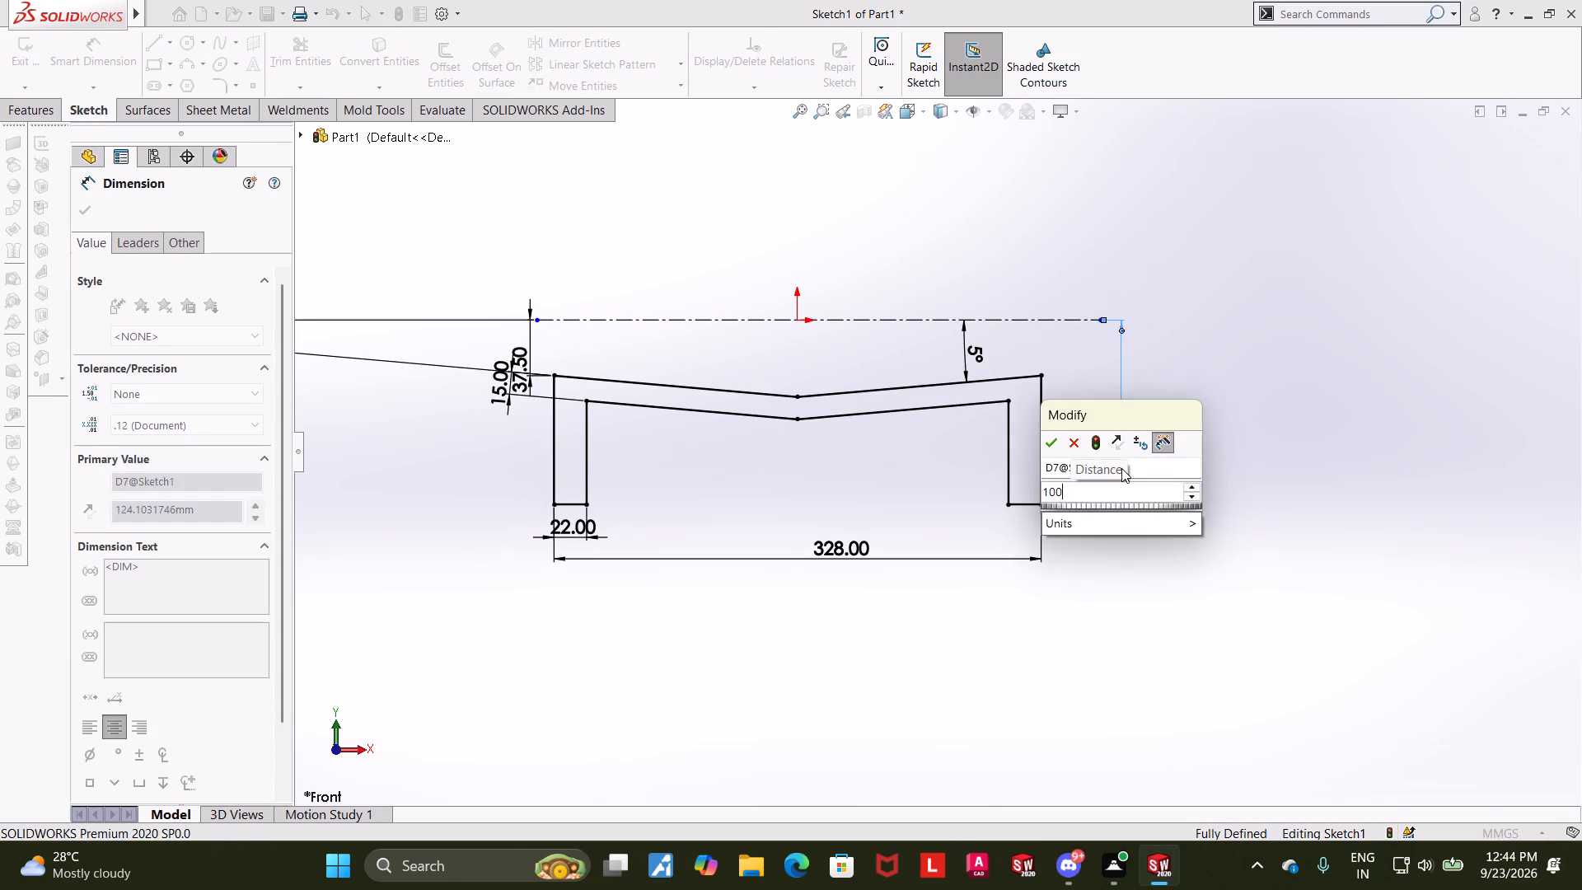
key(Return)
key(Escape)
key(Escape)
key(Escape)
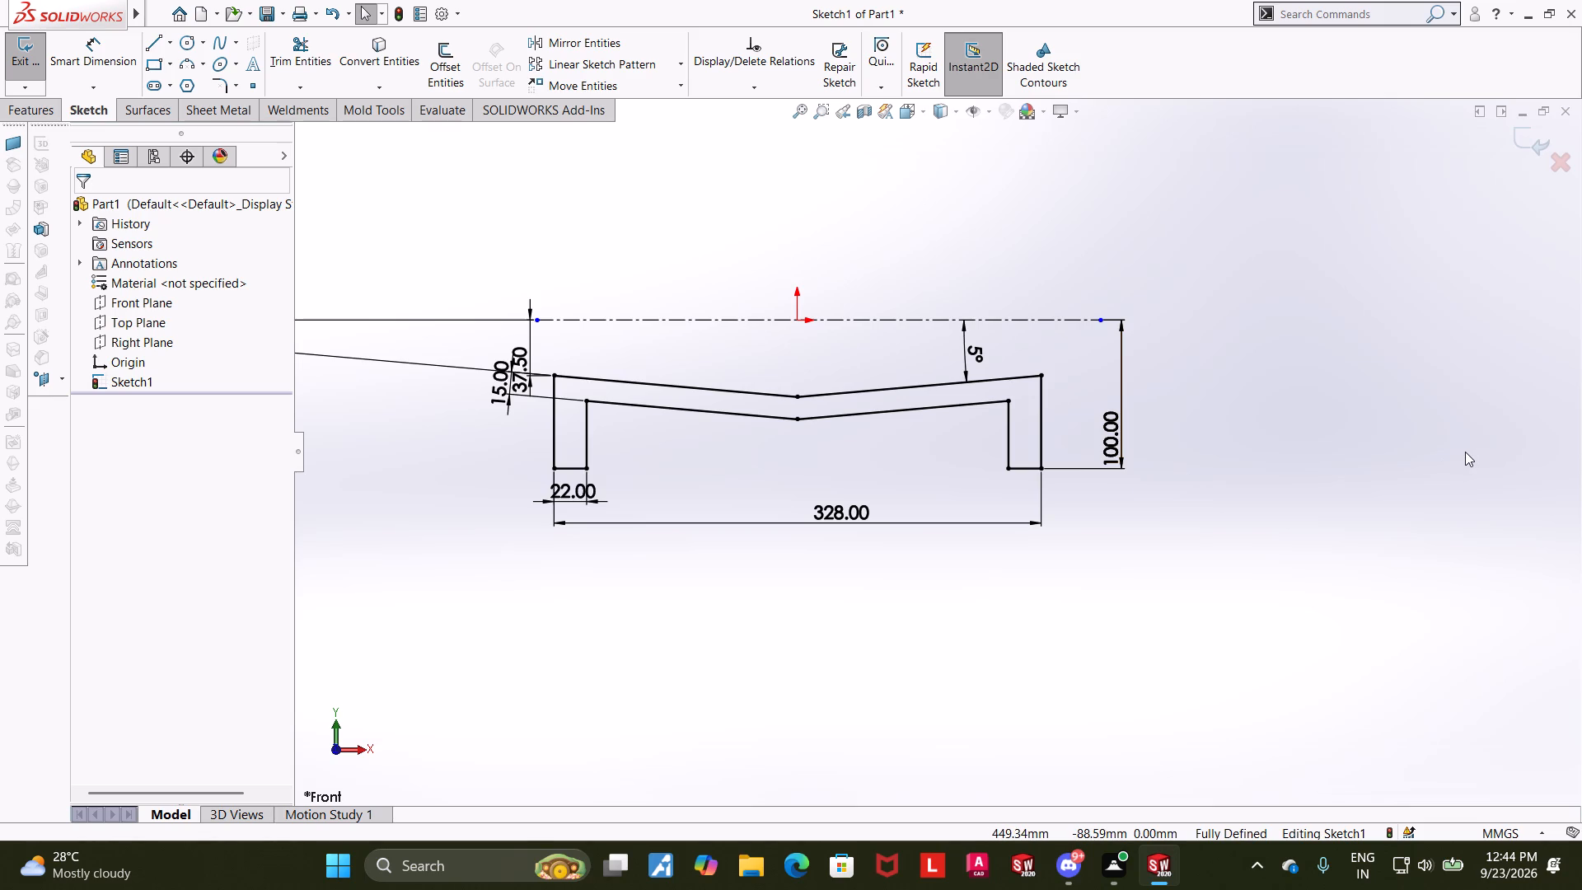
click(1529, 146)
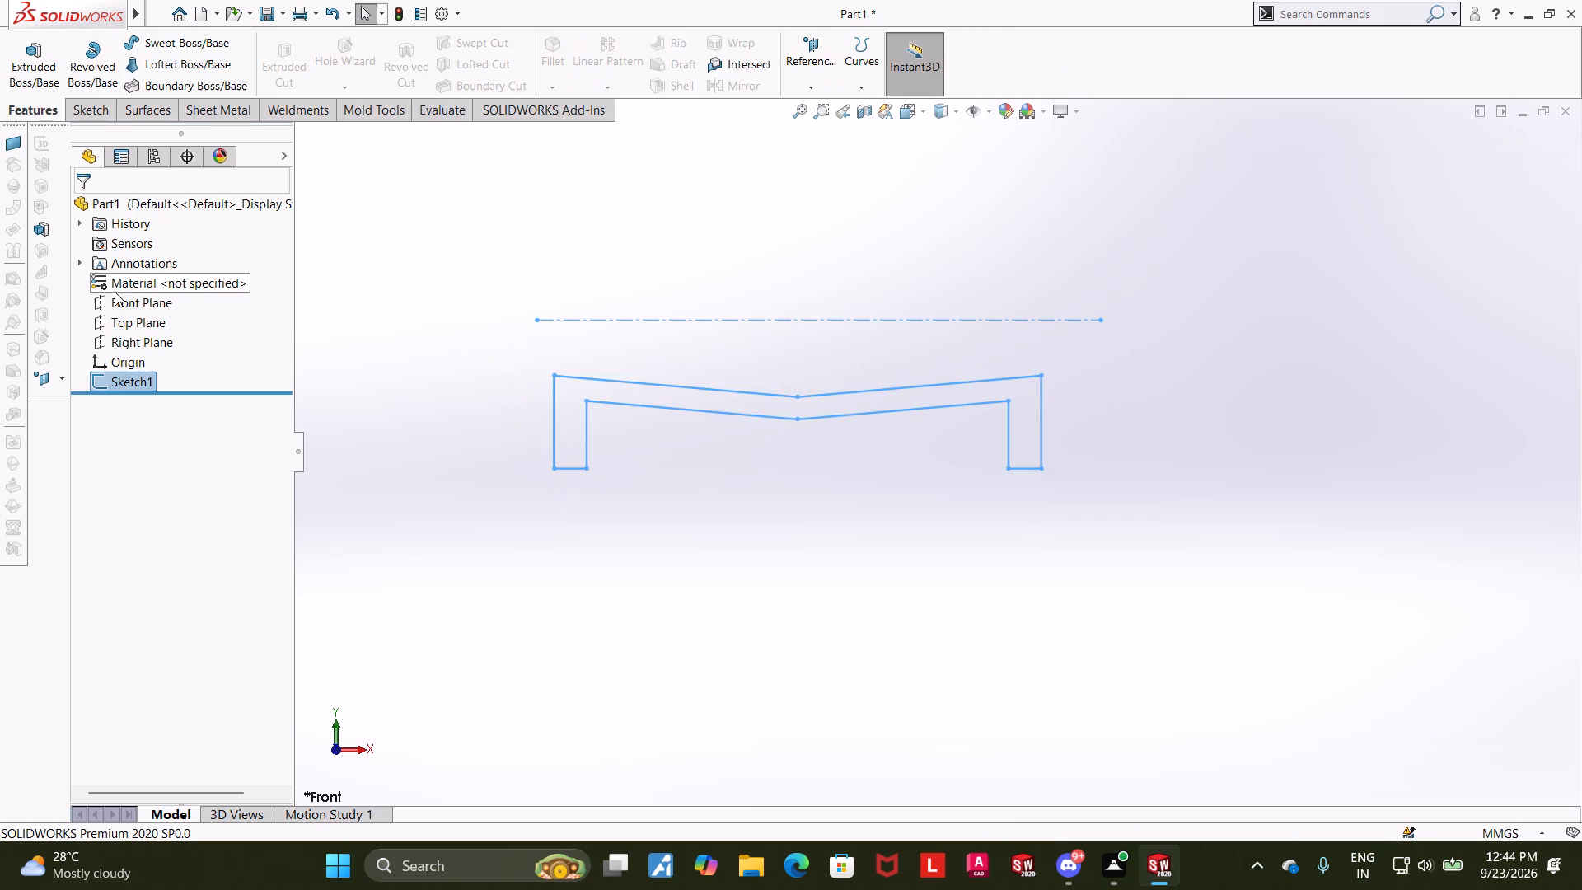
Revolve the profile 360 degrees about the horizontal centerline into a solid flanged body.
click(76, 59)
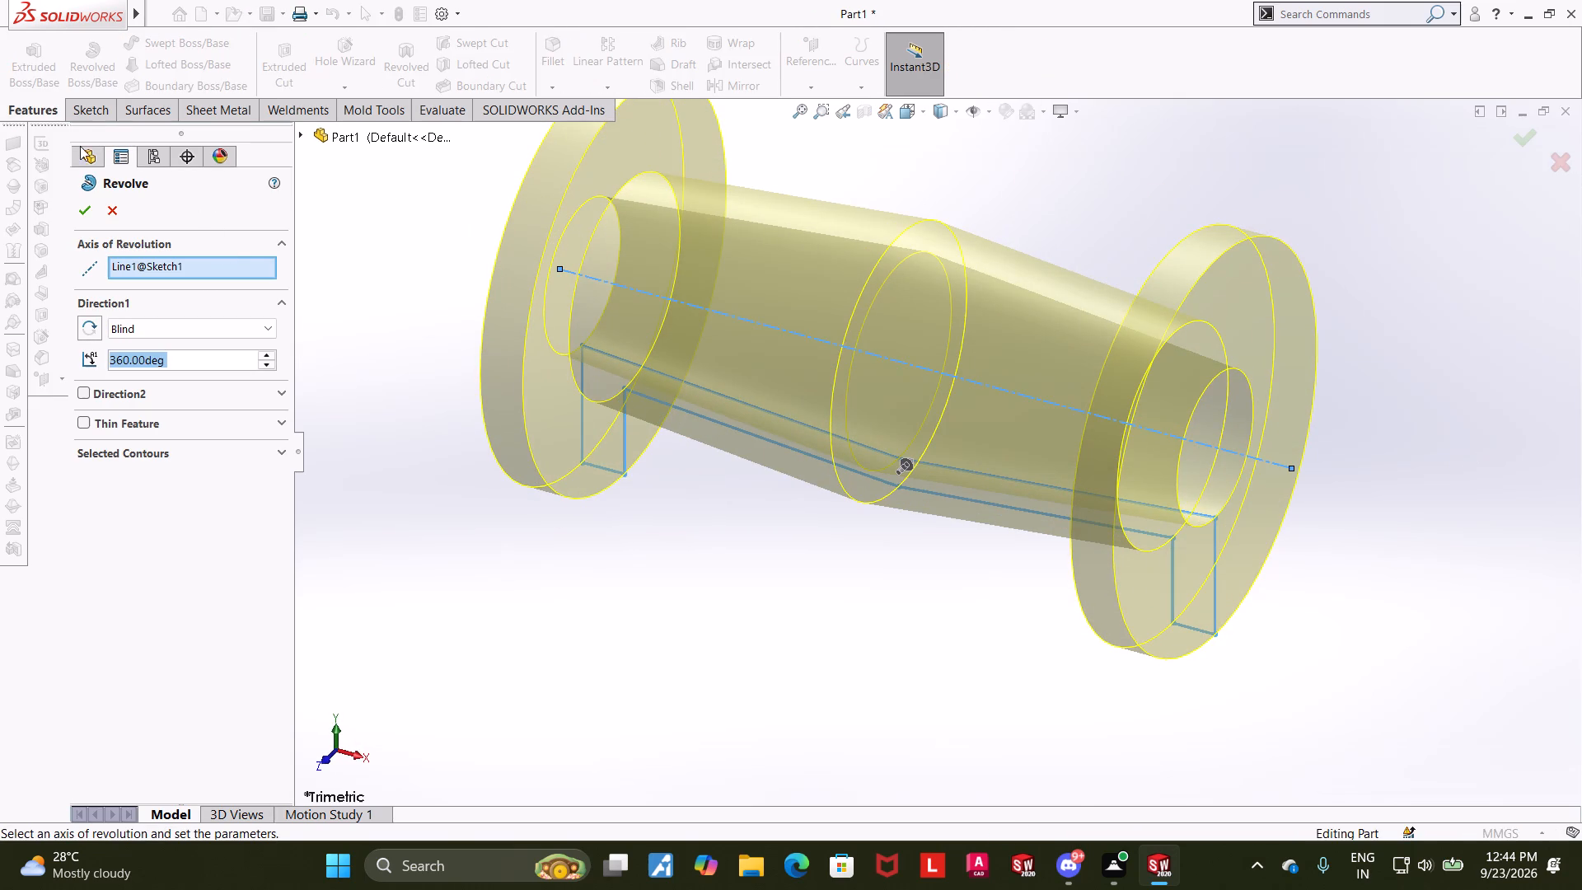
click(77, 210)
click(892, 579)
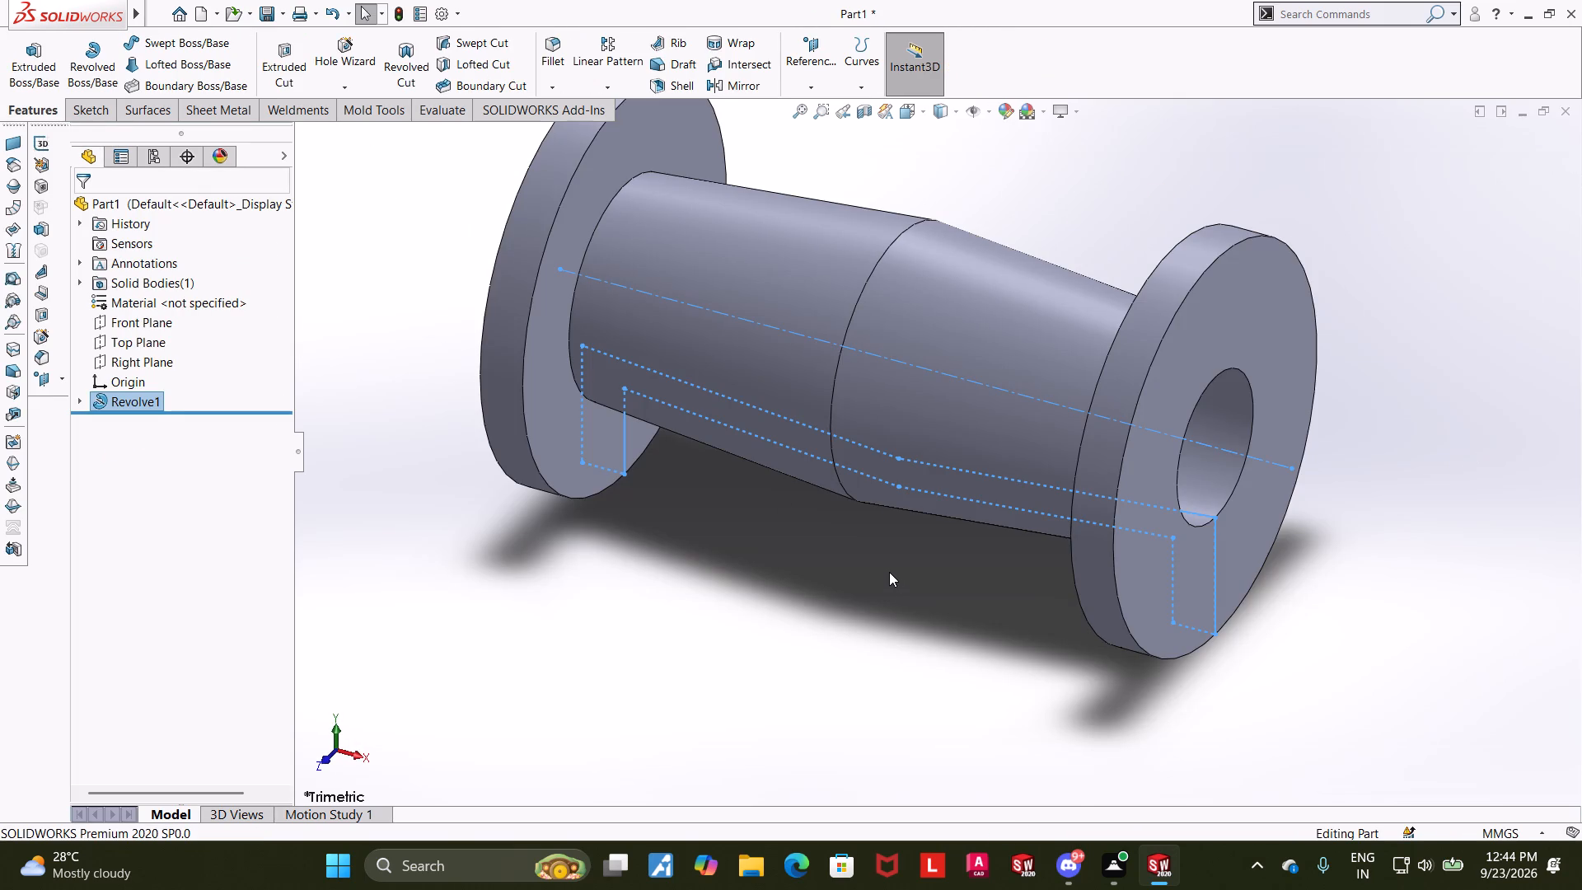
Chamfer the bore's circular edges on the outer faces of both end flanges with 2 mm distance and 45 degrees.
scroll(889, 571, up, 3)
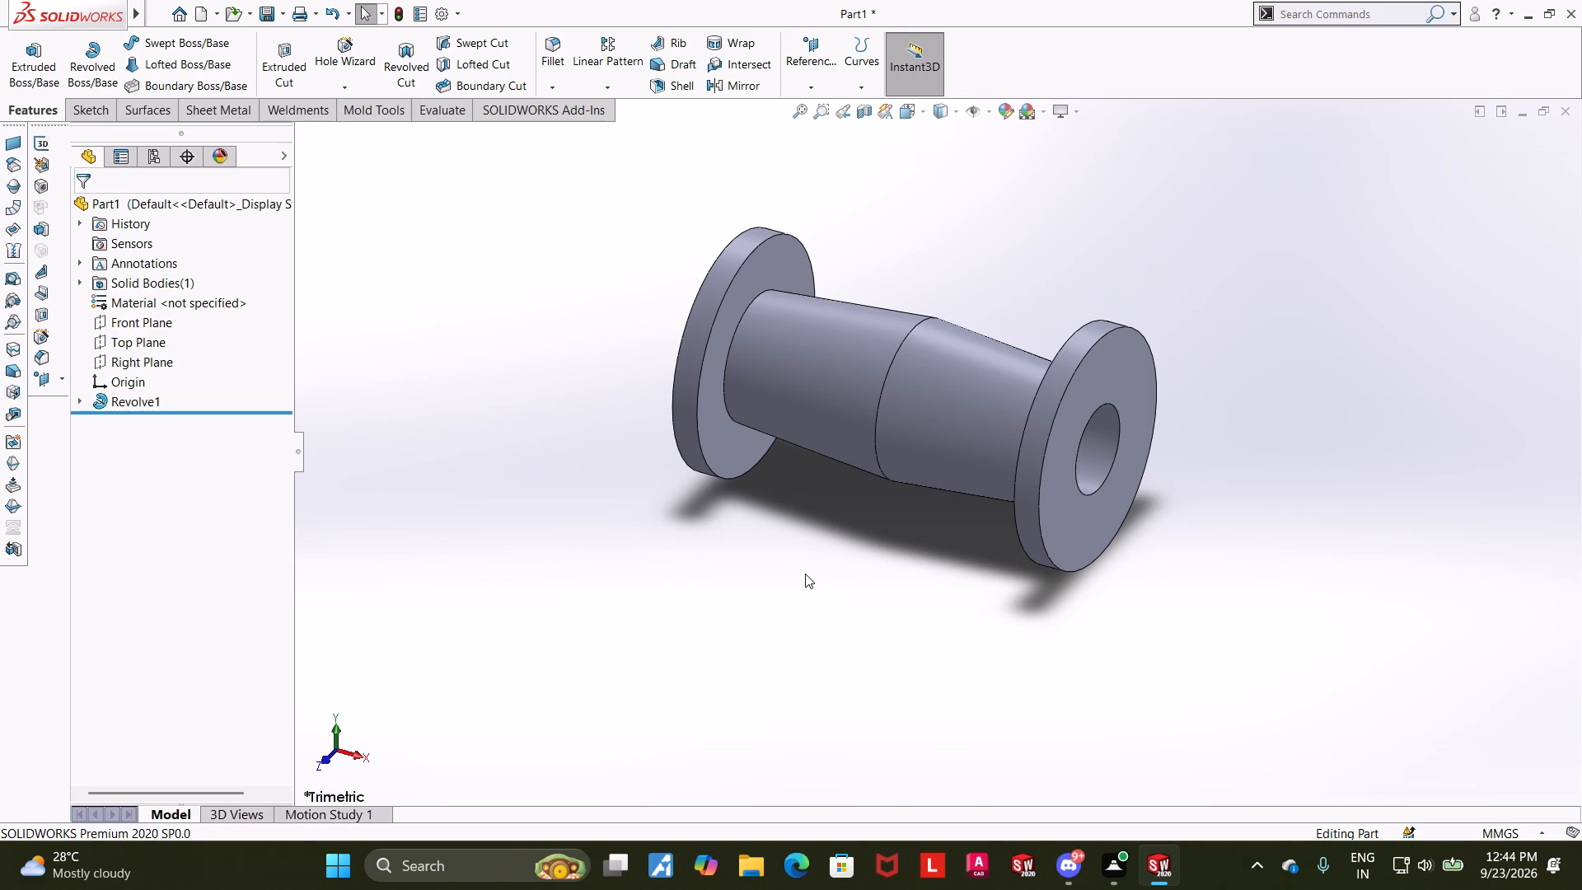
middle_drag(810, 574, 936, 602)
scroll(922, 598, up, 1)
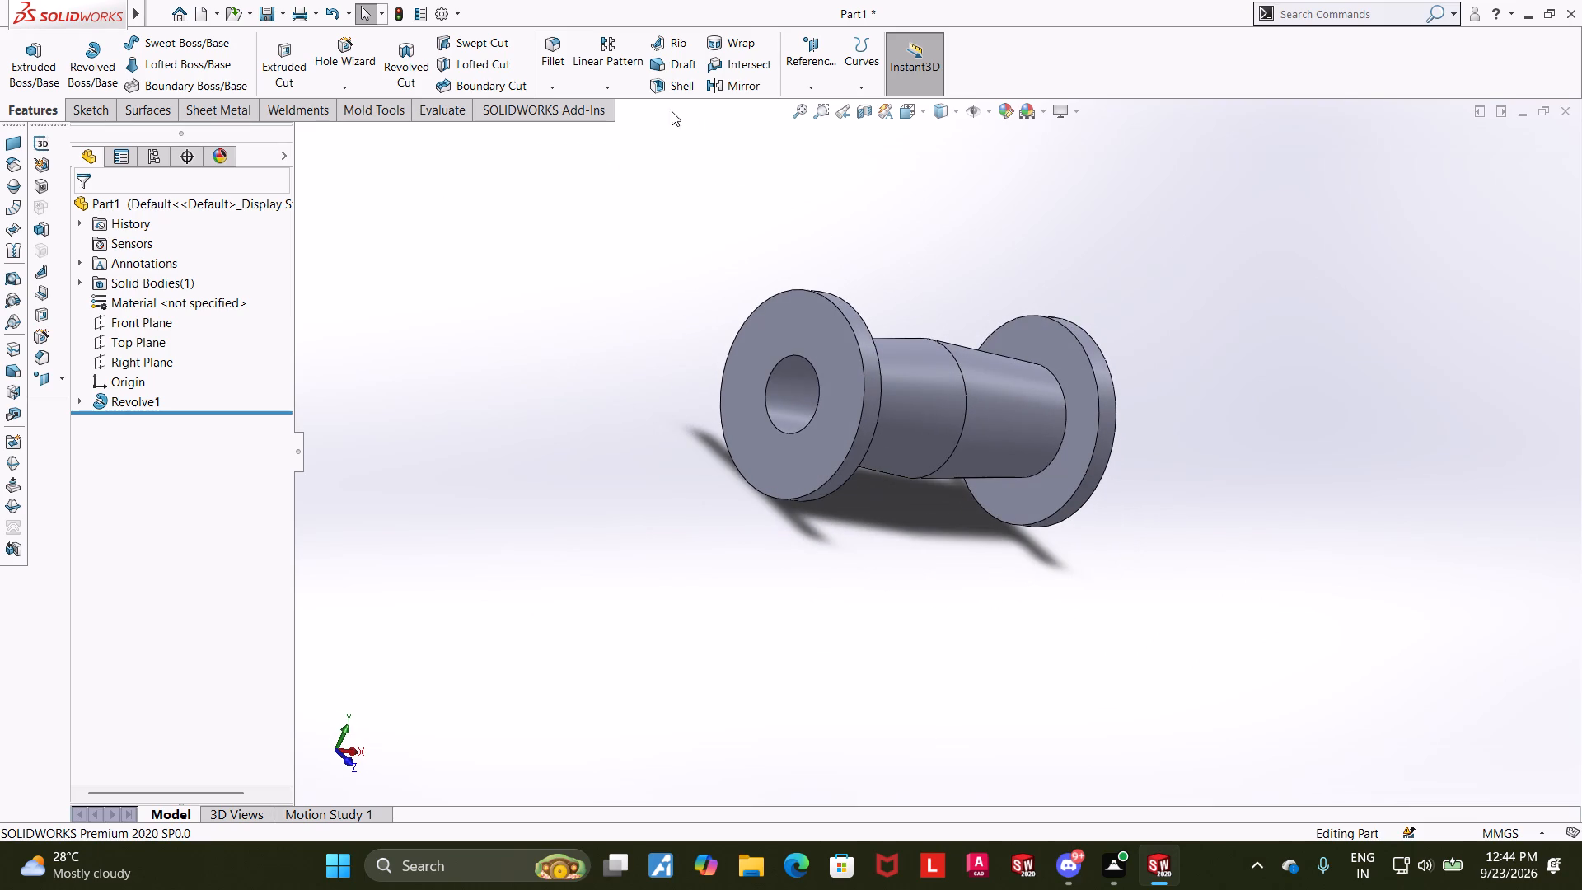
click(560, 83)
click(560, 128)
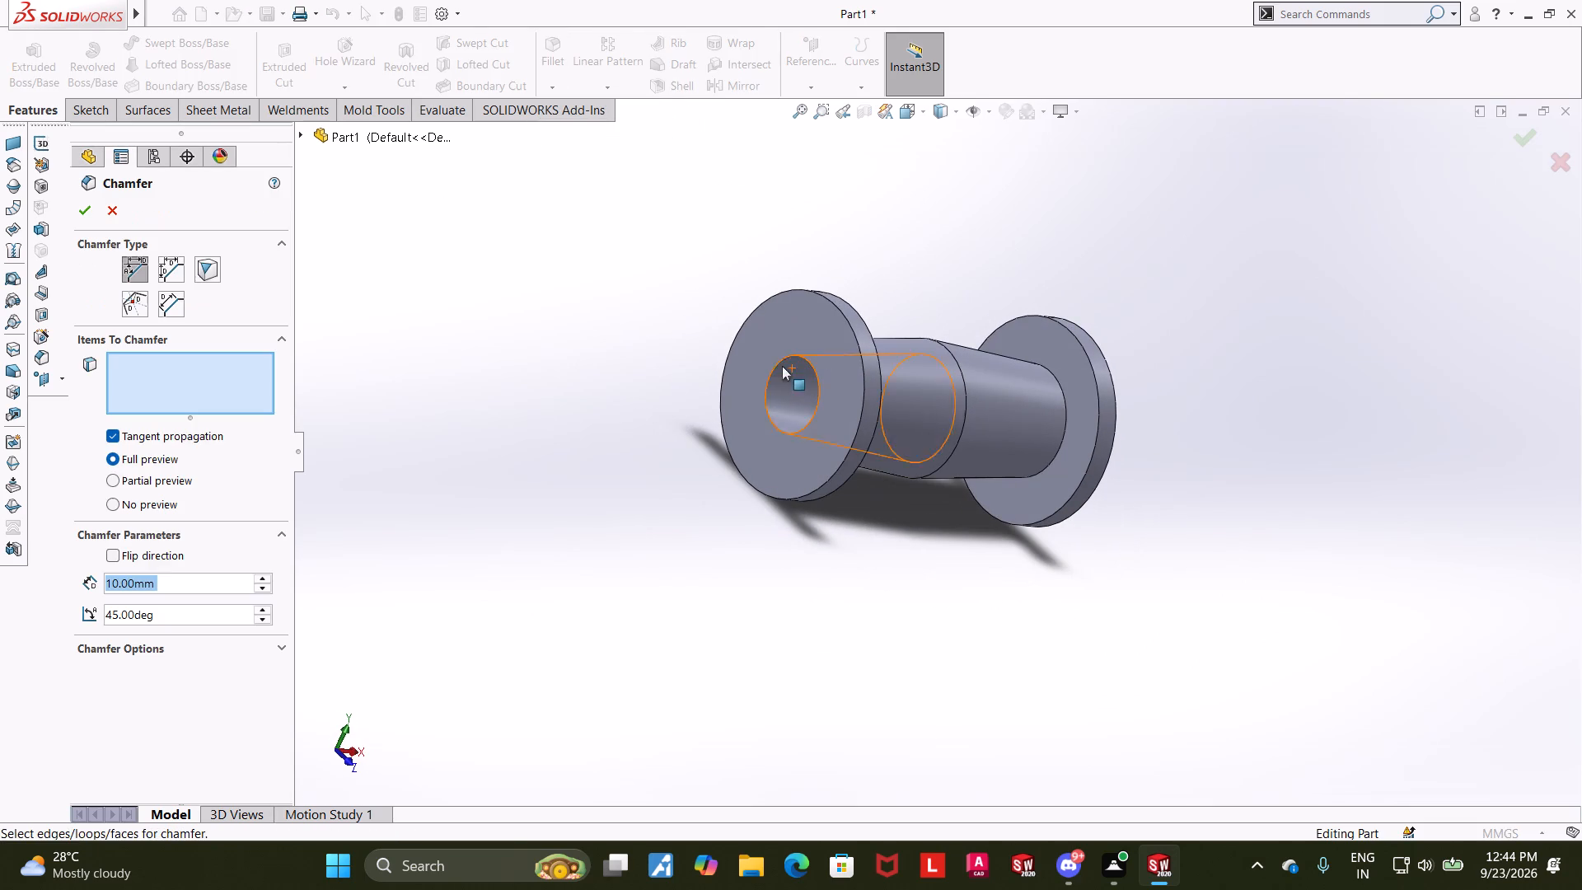
click(775, 364)
middle_drag(1245, 429, 1018, 526)
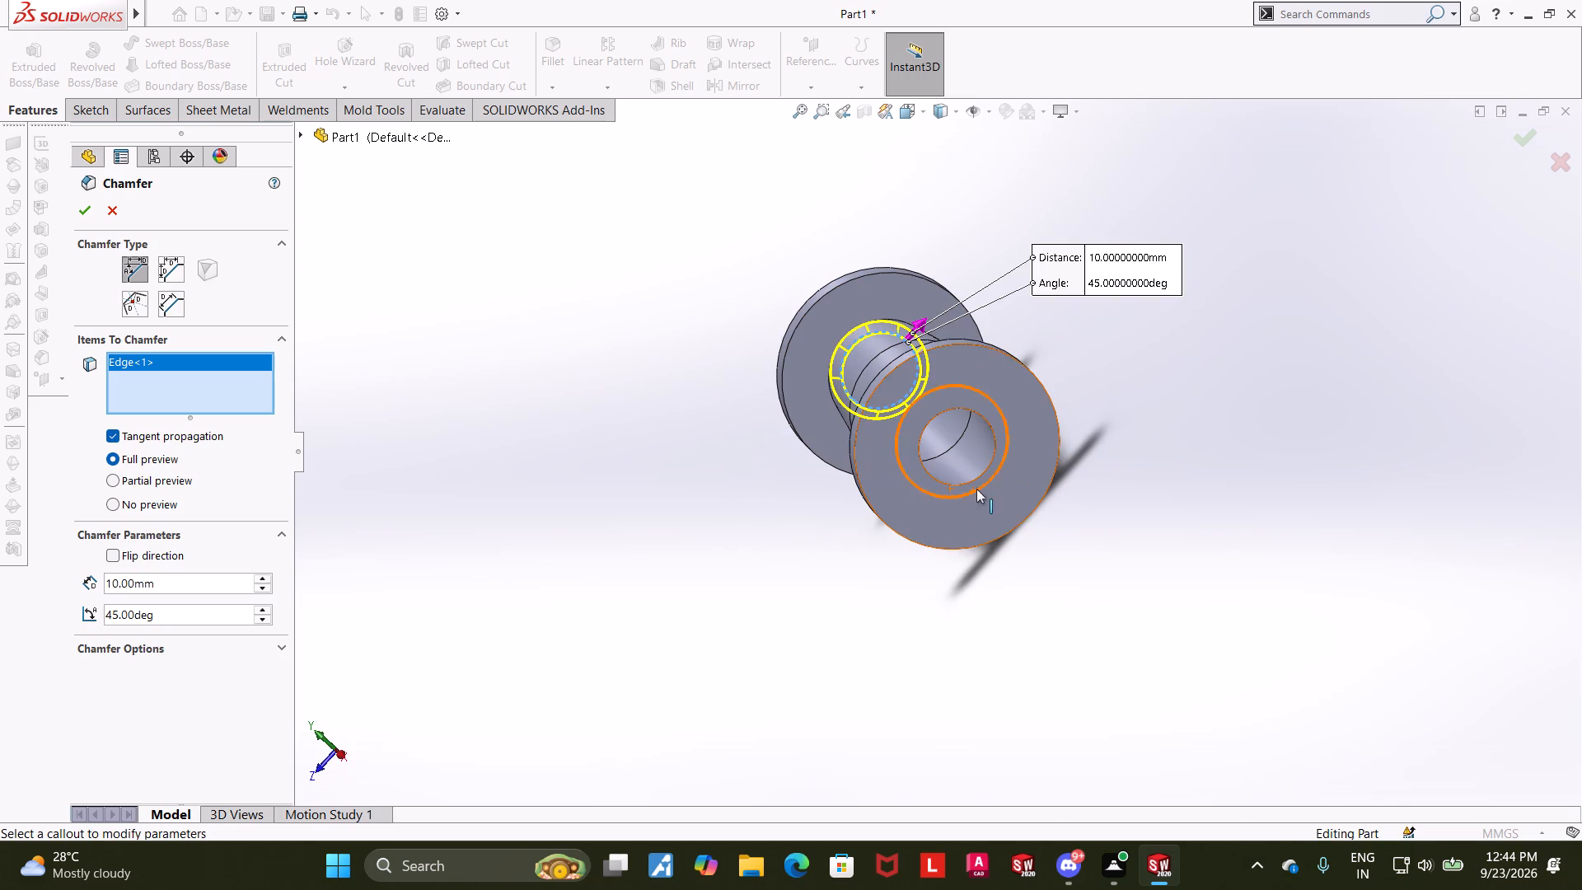
click(976, 478)
middle_drag(1283, 539, 1369, 503)
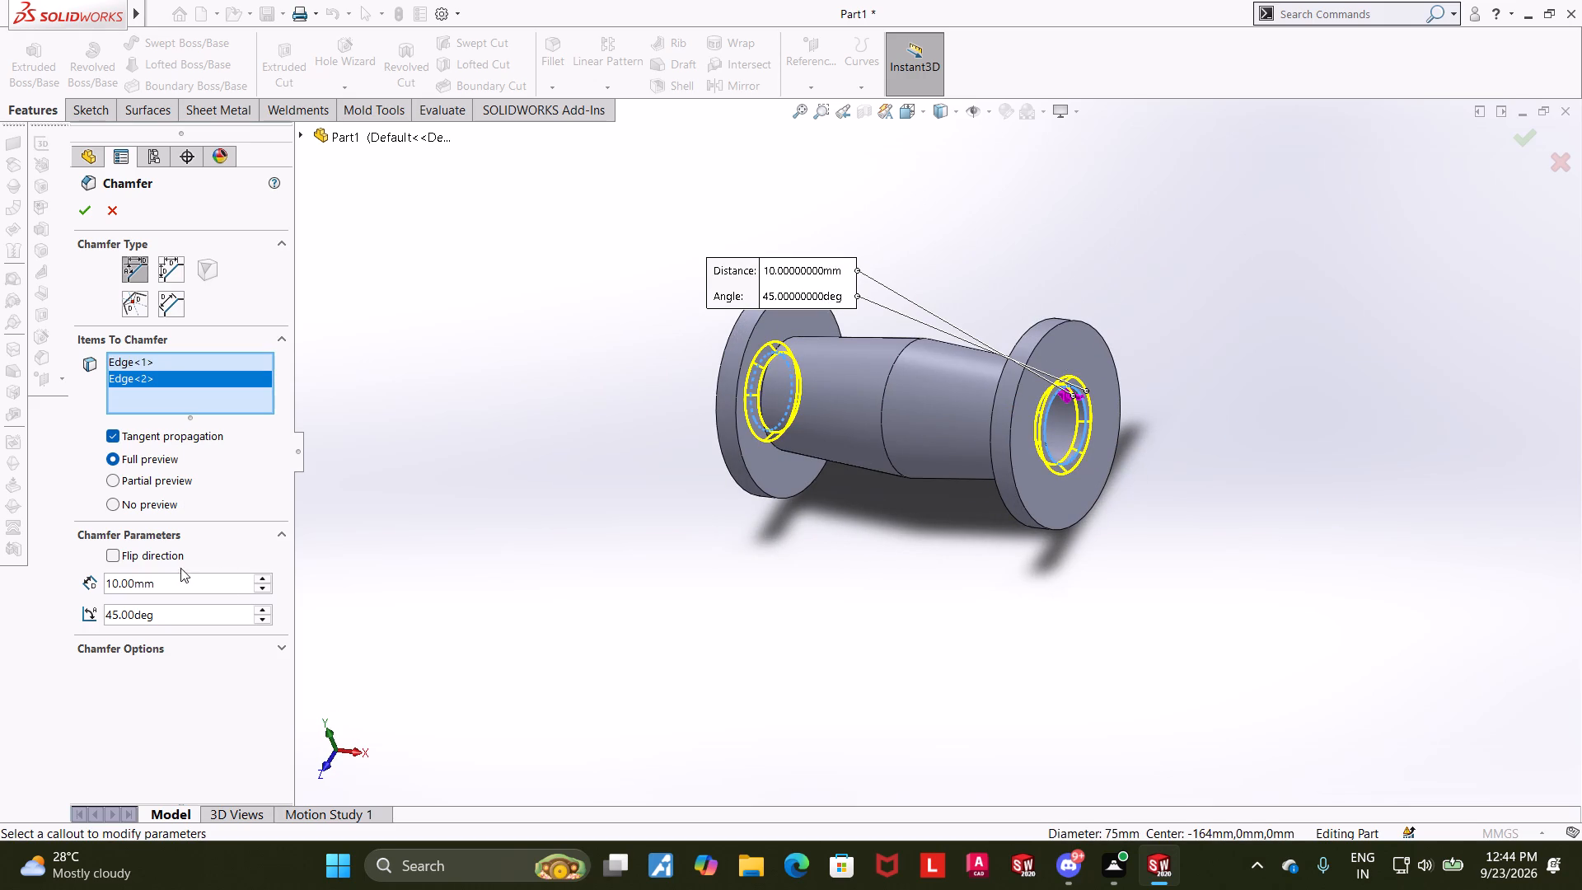
drag(175, 580, 49, 579)
key(2)
key(Return)
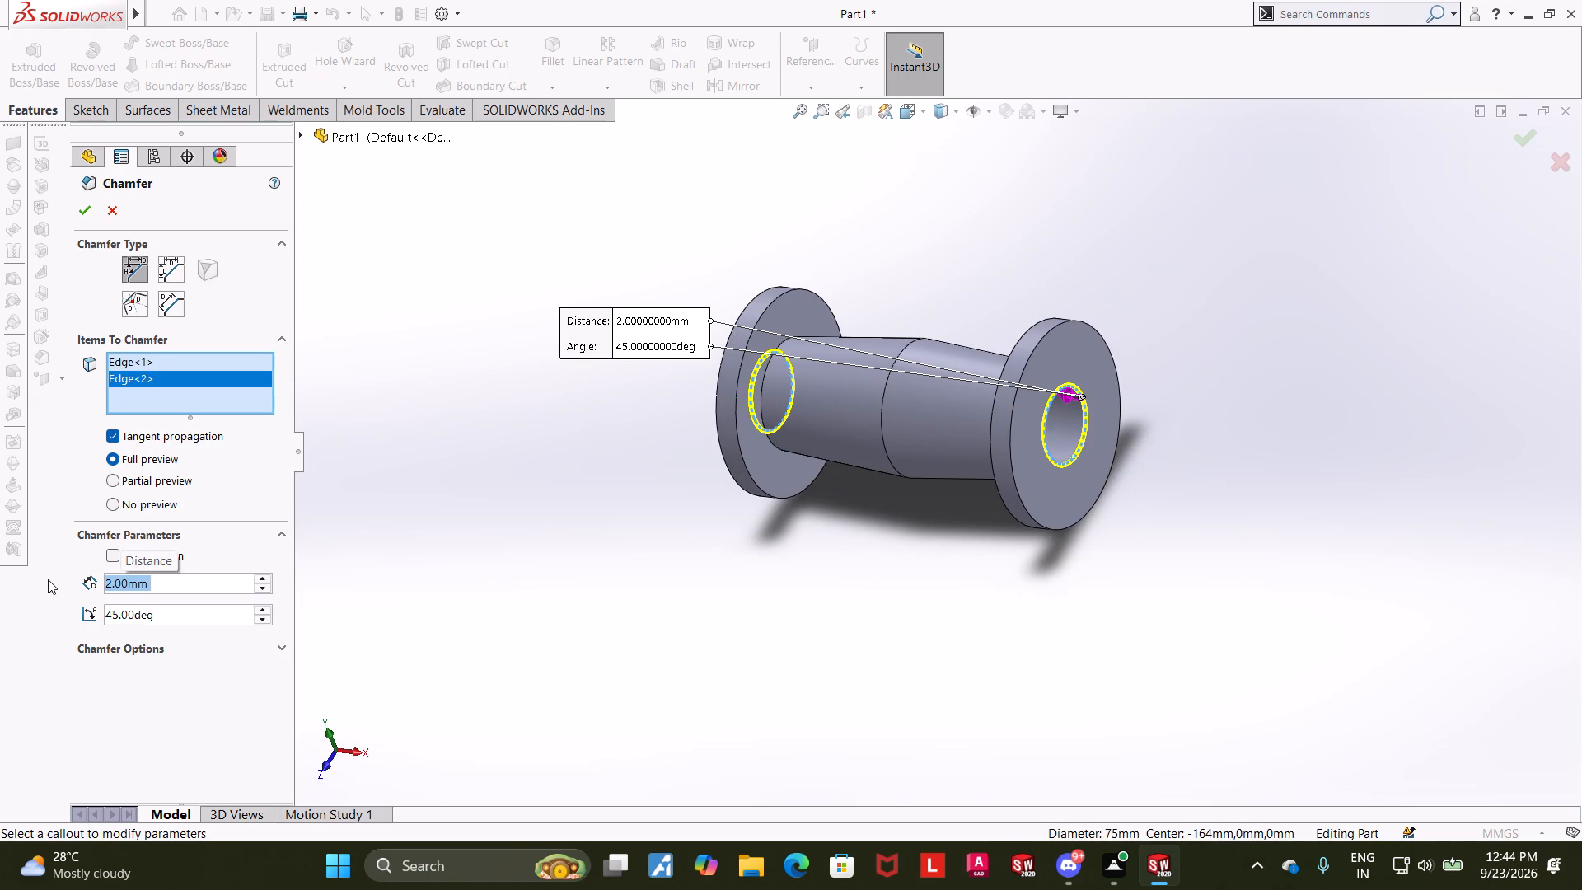
click(82, 203)
click(904, 648)
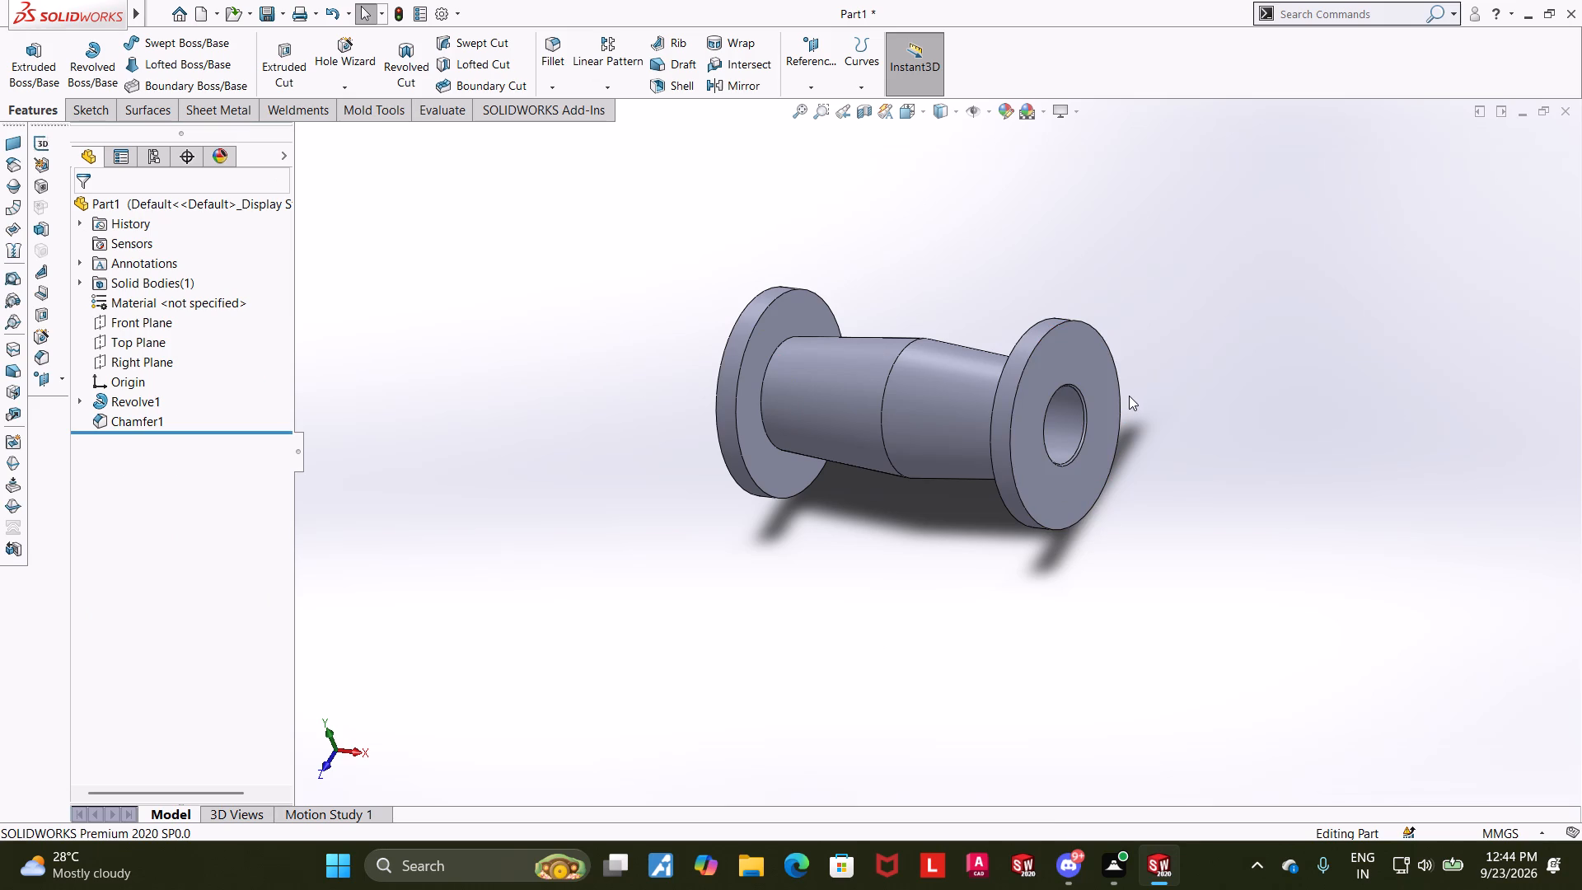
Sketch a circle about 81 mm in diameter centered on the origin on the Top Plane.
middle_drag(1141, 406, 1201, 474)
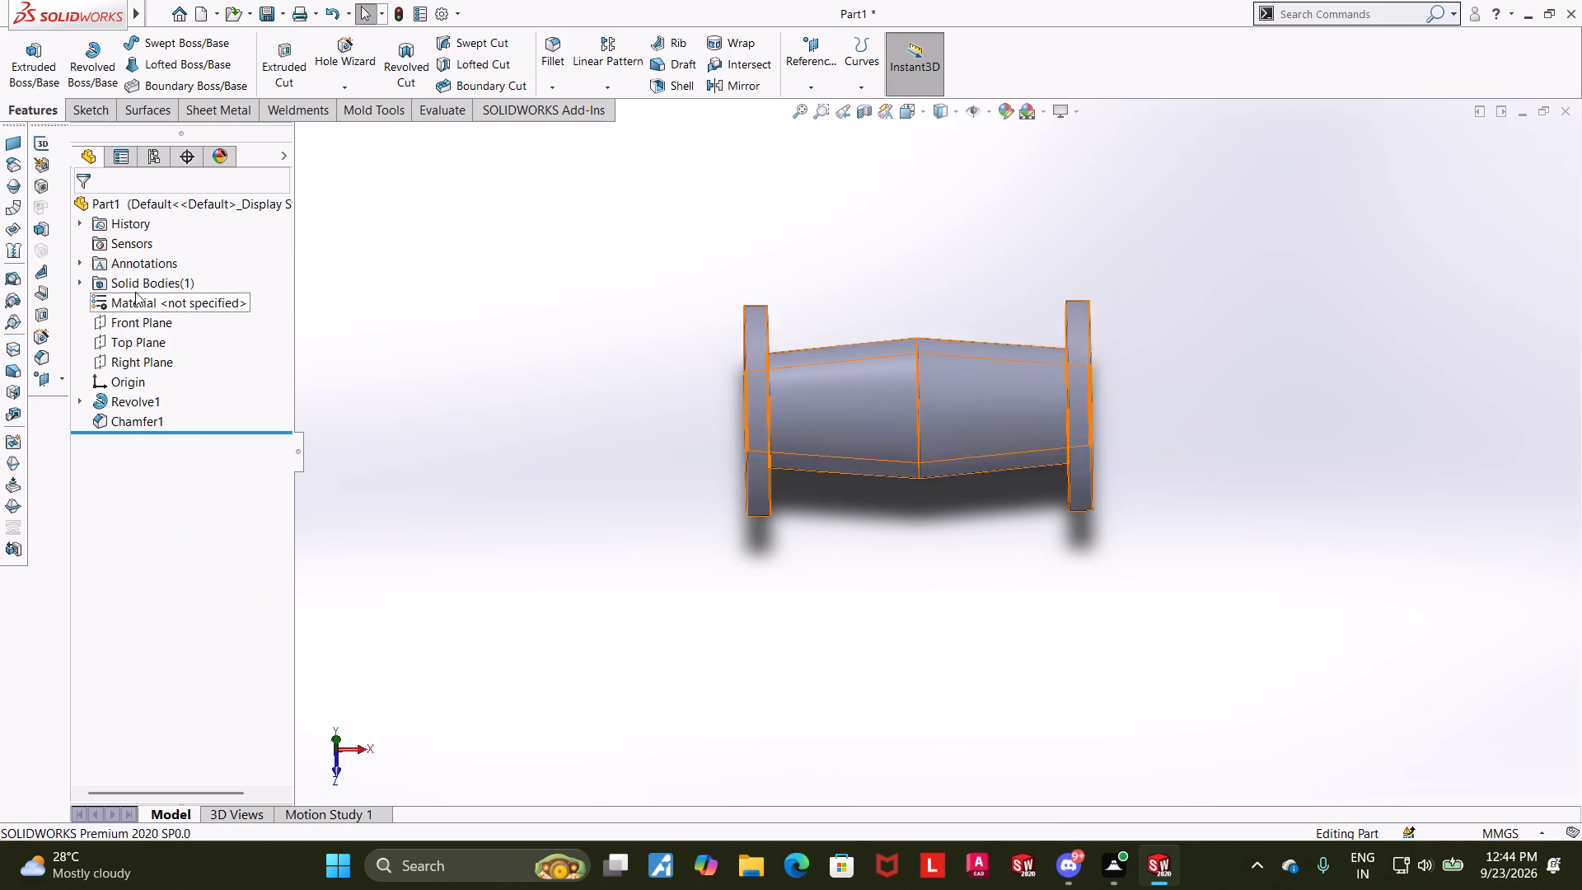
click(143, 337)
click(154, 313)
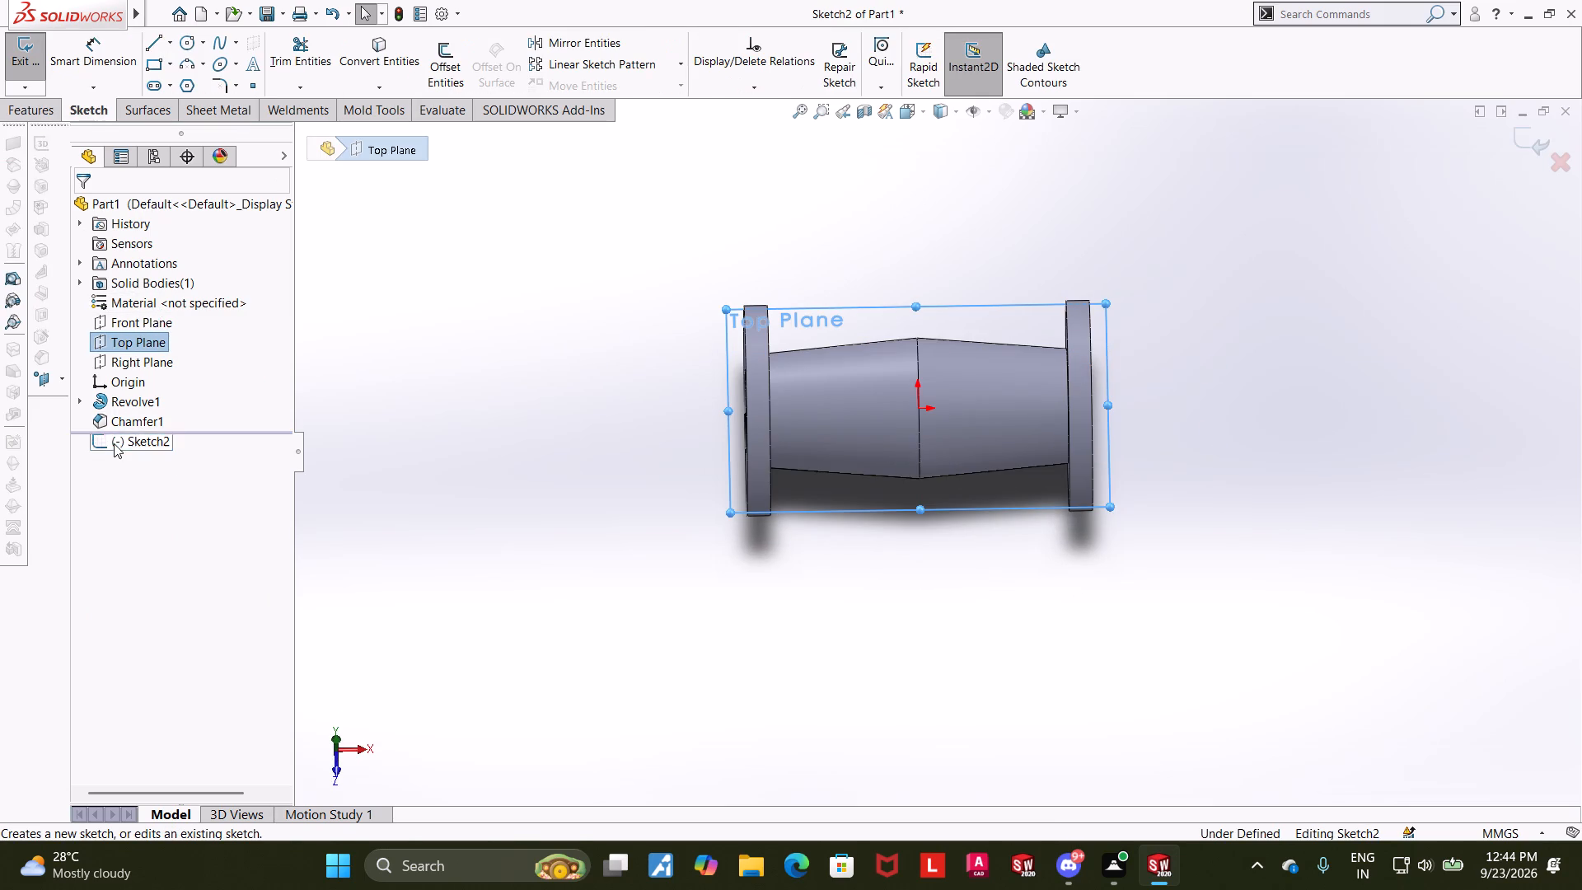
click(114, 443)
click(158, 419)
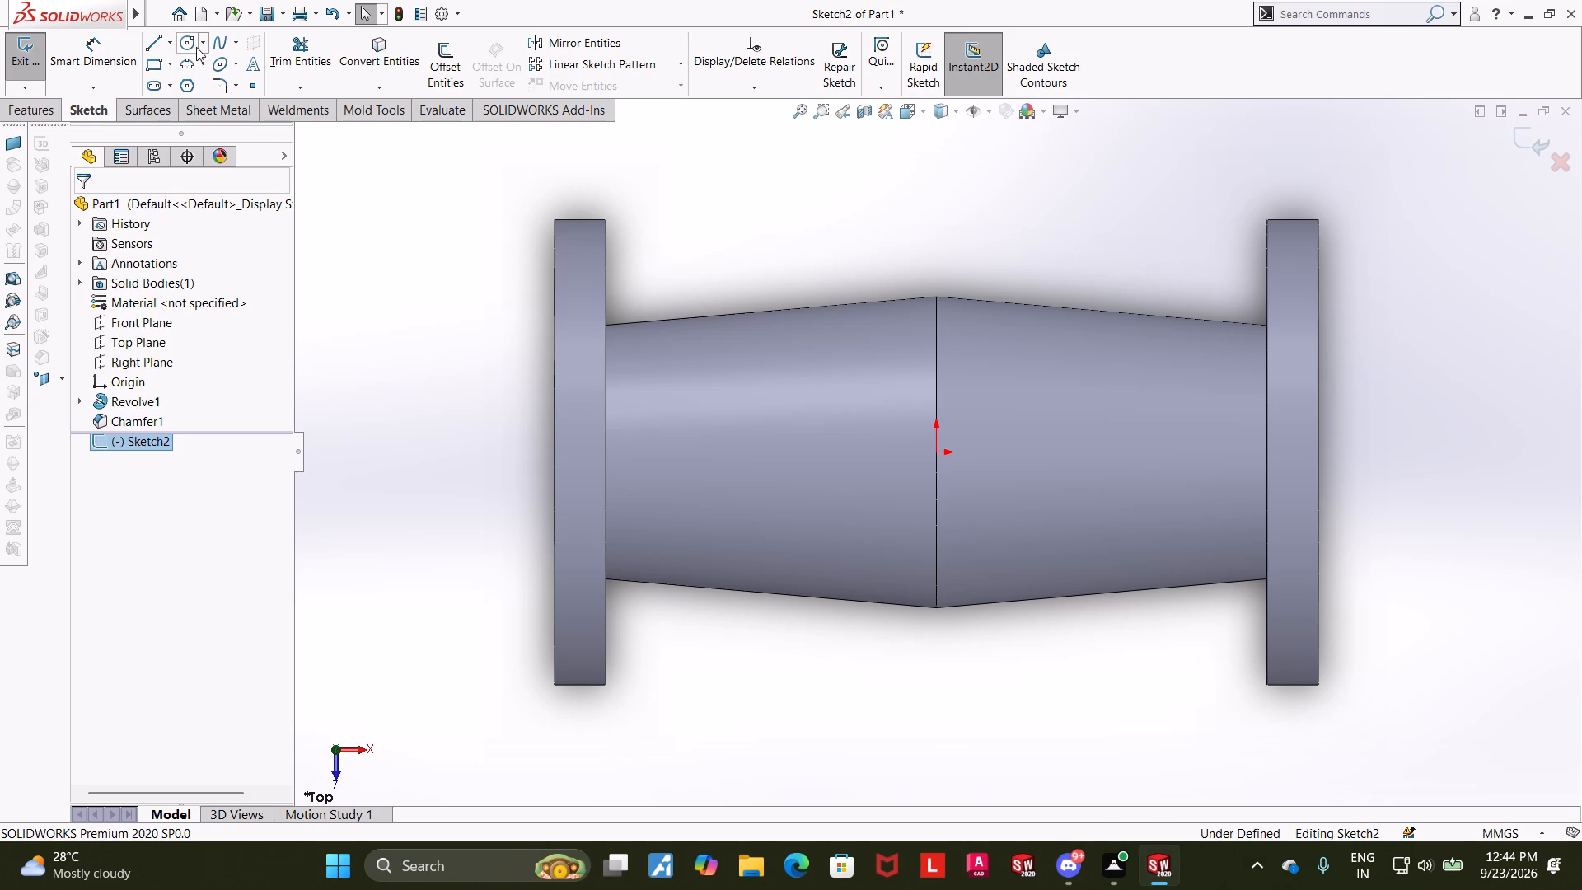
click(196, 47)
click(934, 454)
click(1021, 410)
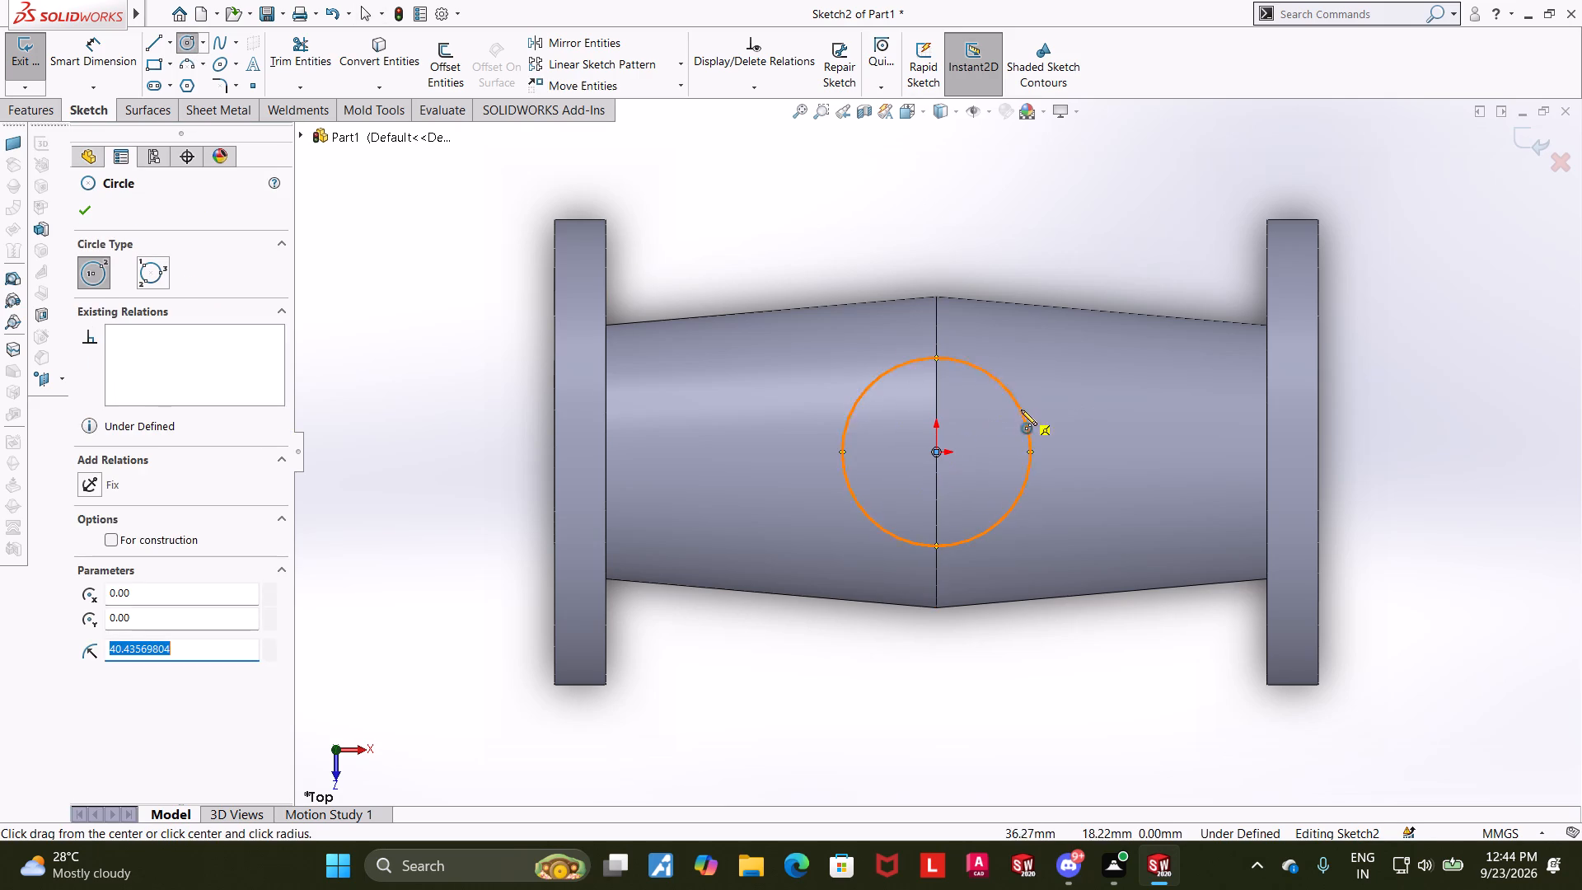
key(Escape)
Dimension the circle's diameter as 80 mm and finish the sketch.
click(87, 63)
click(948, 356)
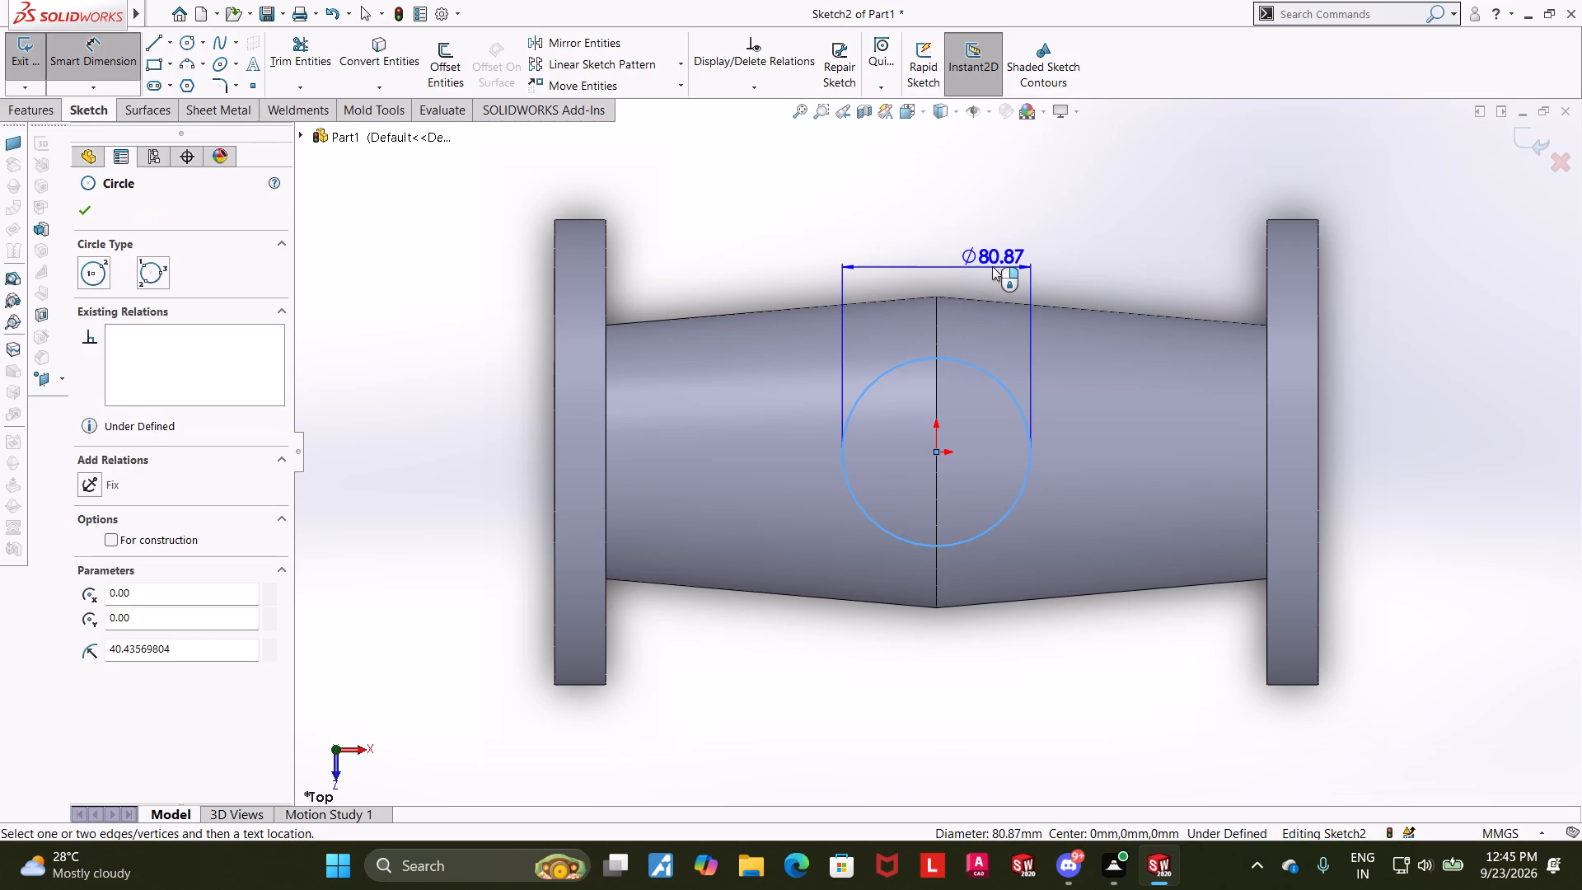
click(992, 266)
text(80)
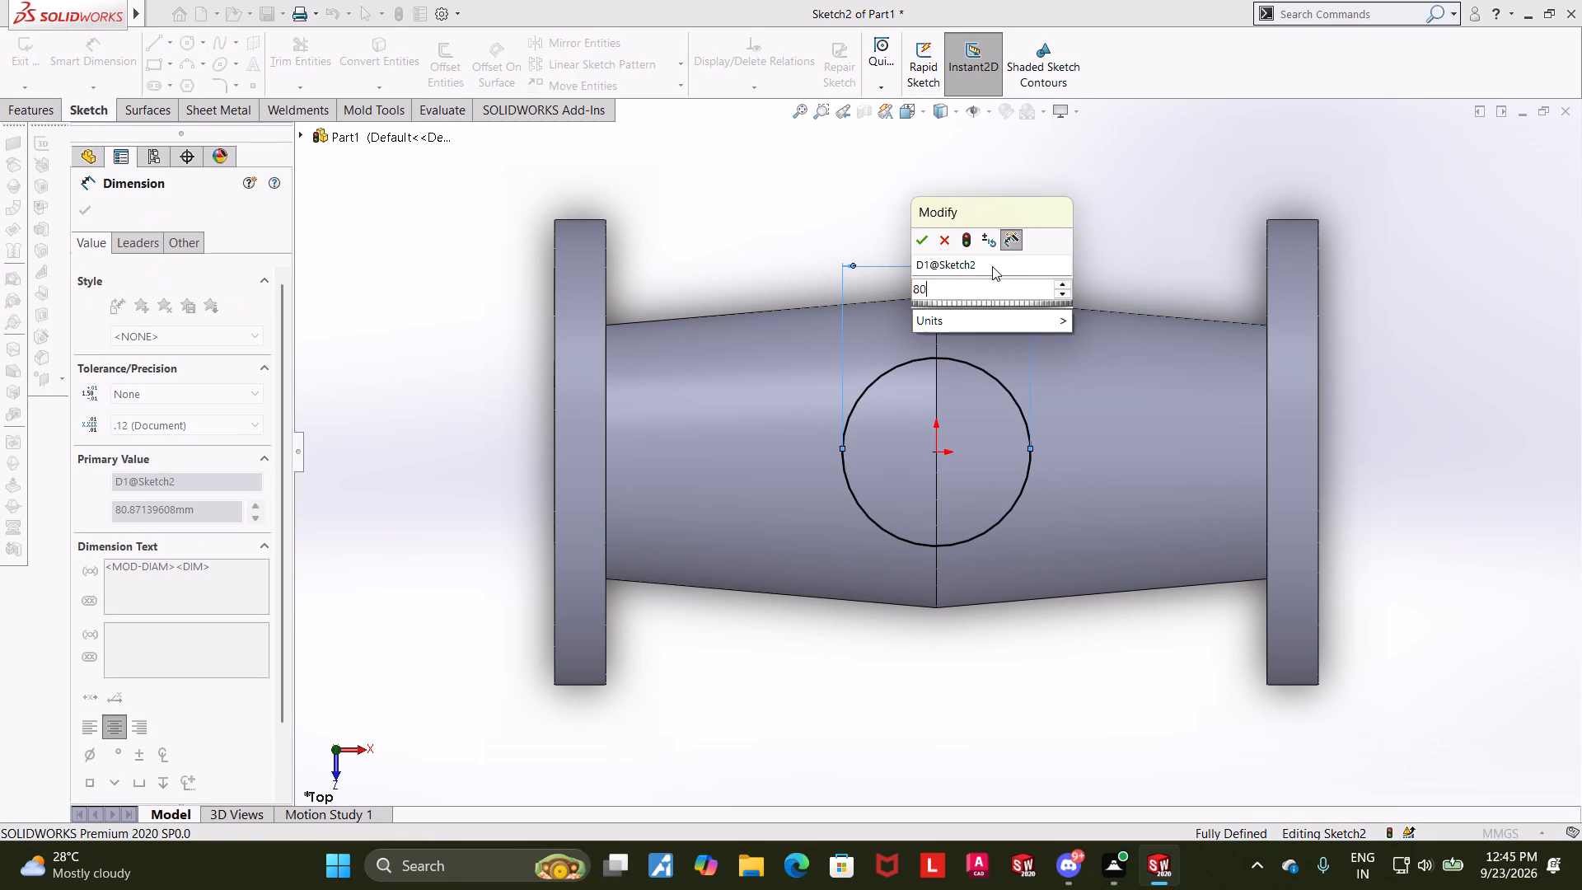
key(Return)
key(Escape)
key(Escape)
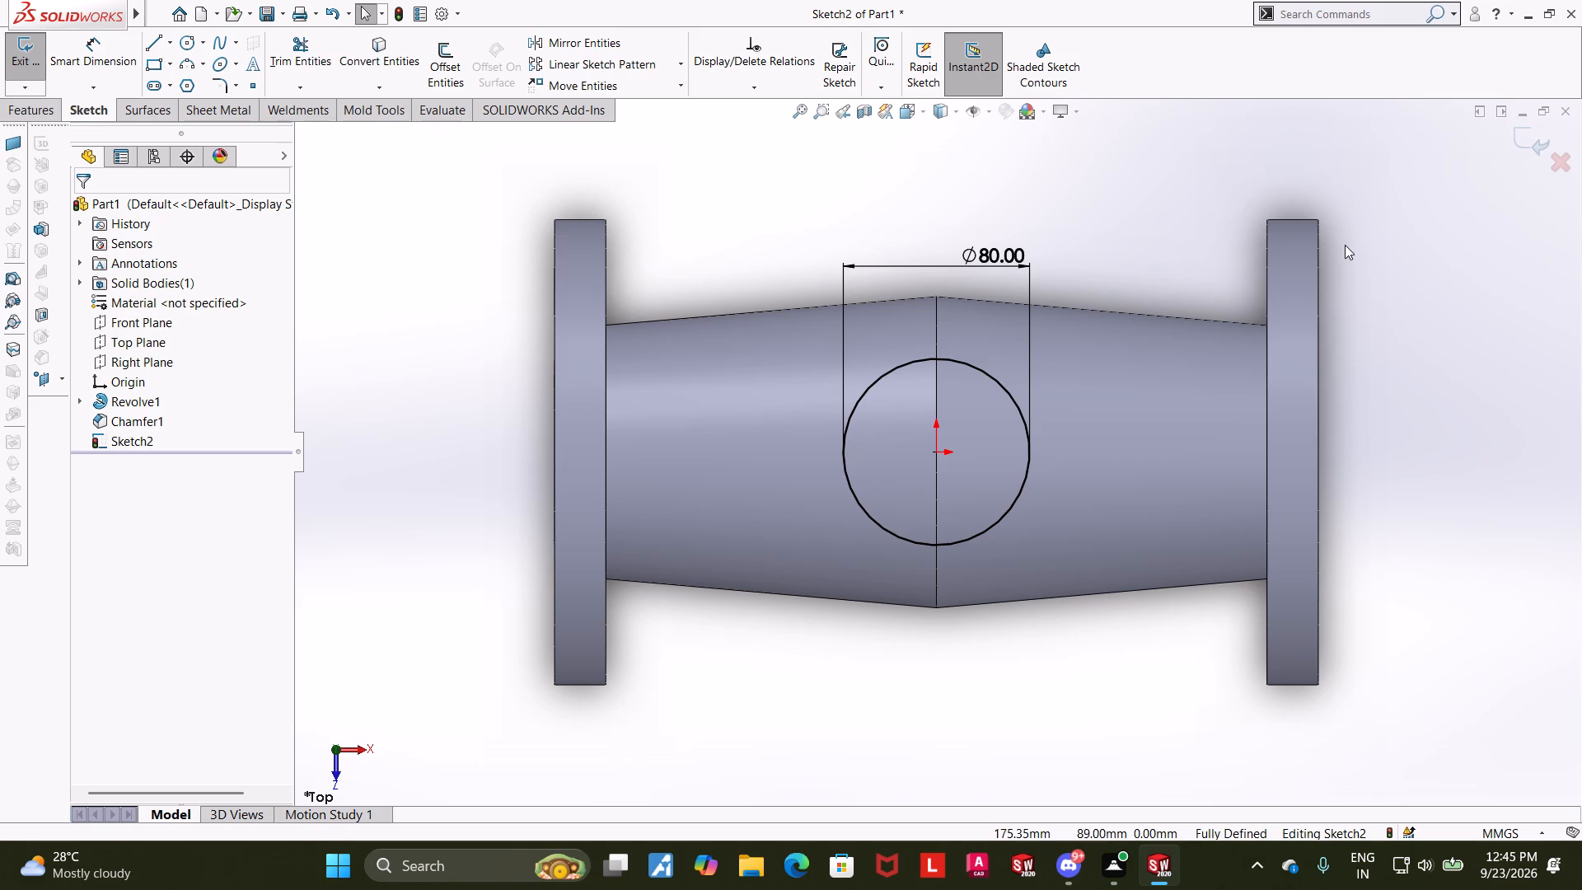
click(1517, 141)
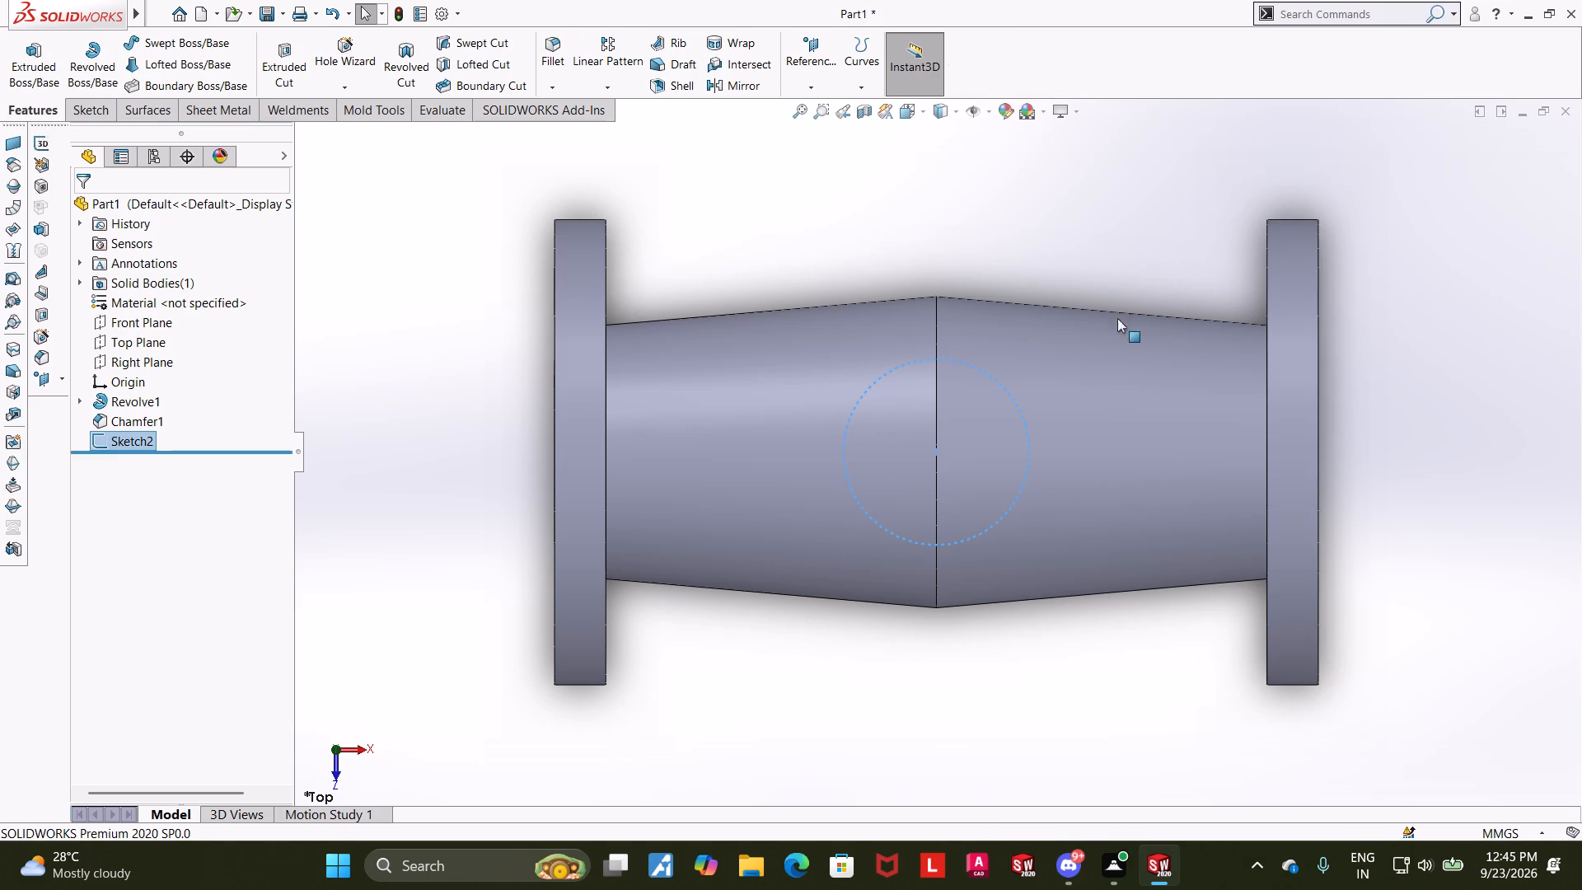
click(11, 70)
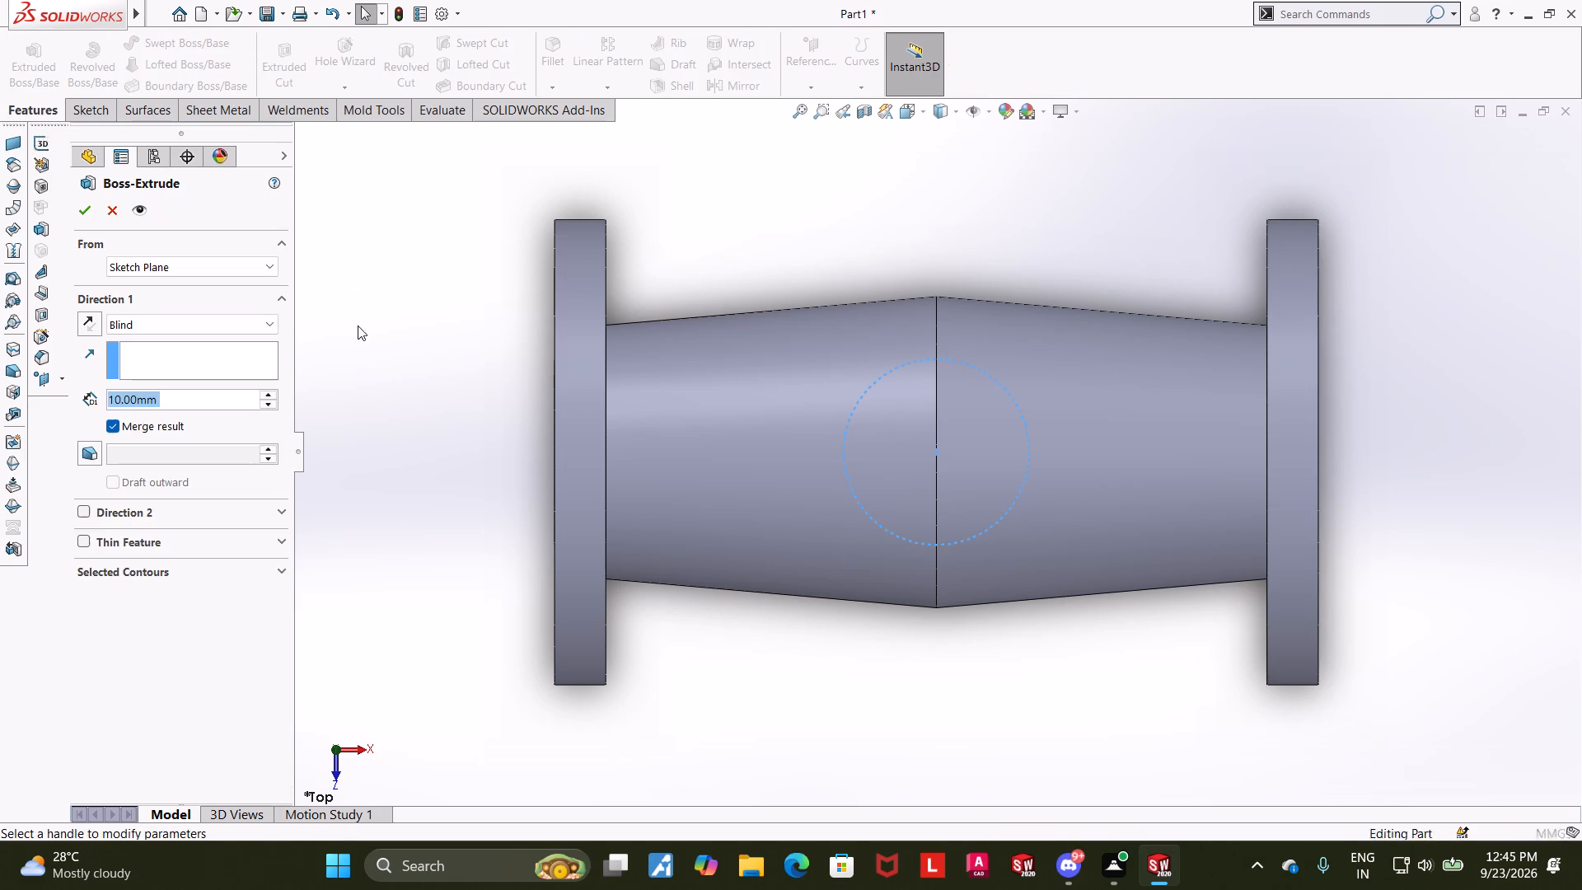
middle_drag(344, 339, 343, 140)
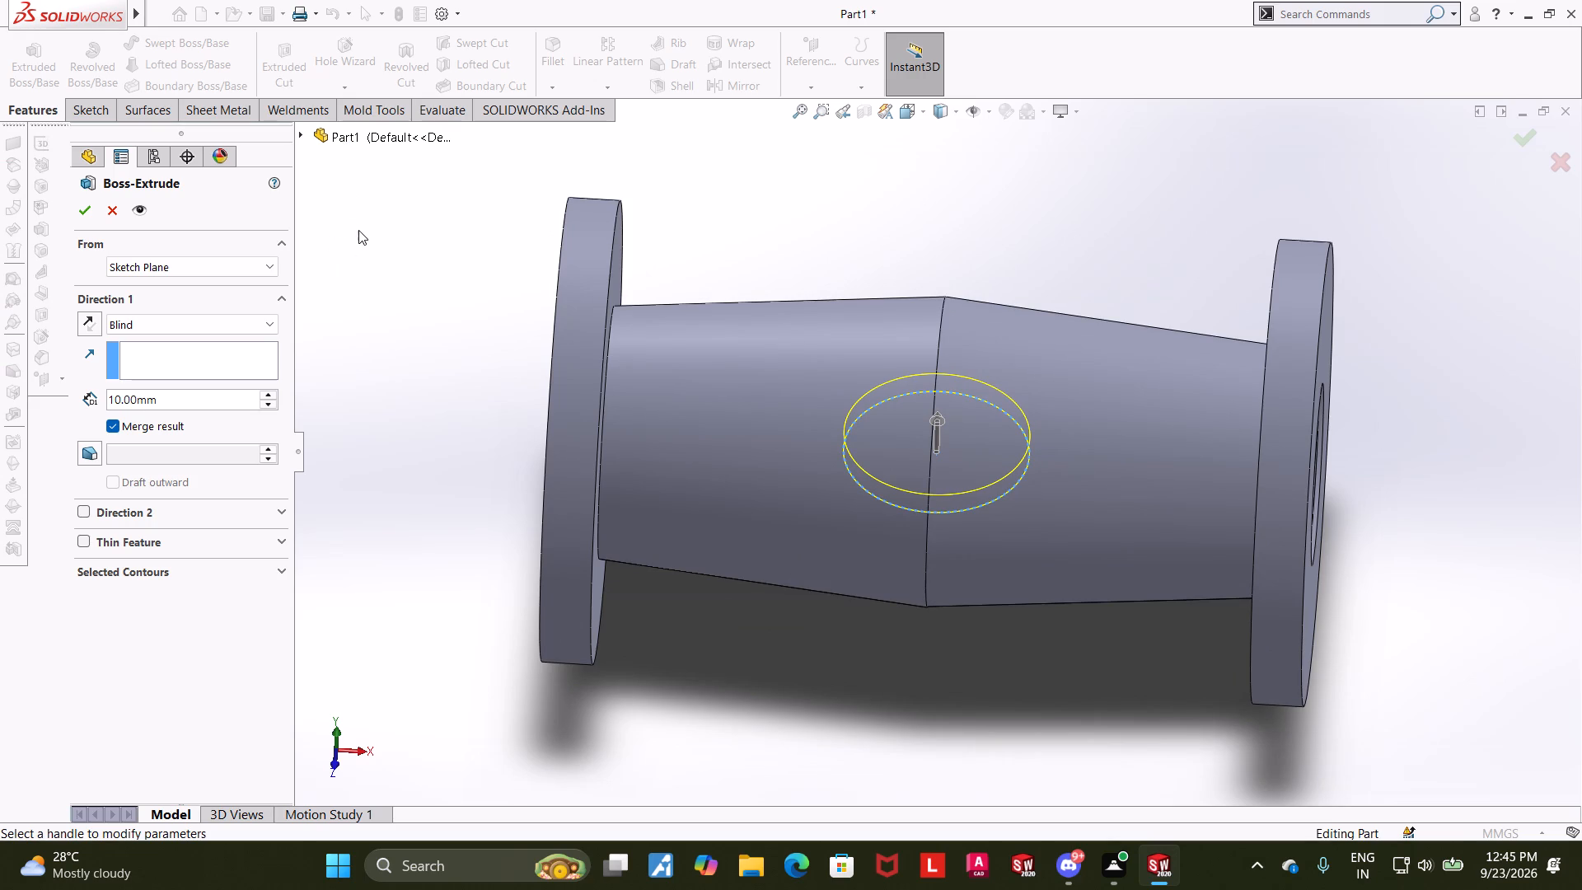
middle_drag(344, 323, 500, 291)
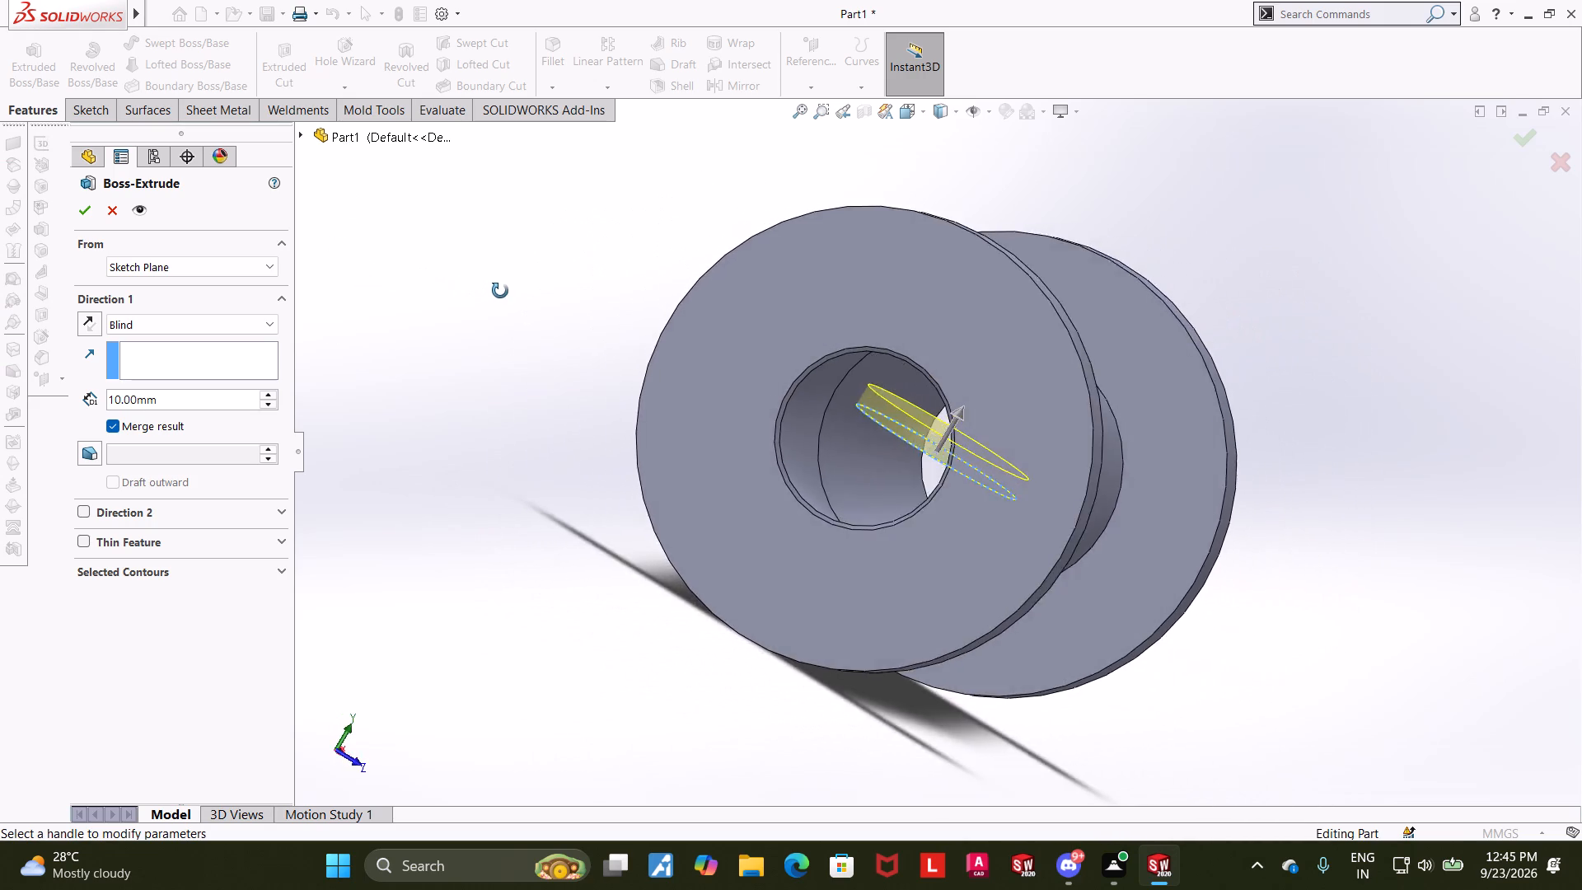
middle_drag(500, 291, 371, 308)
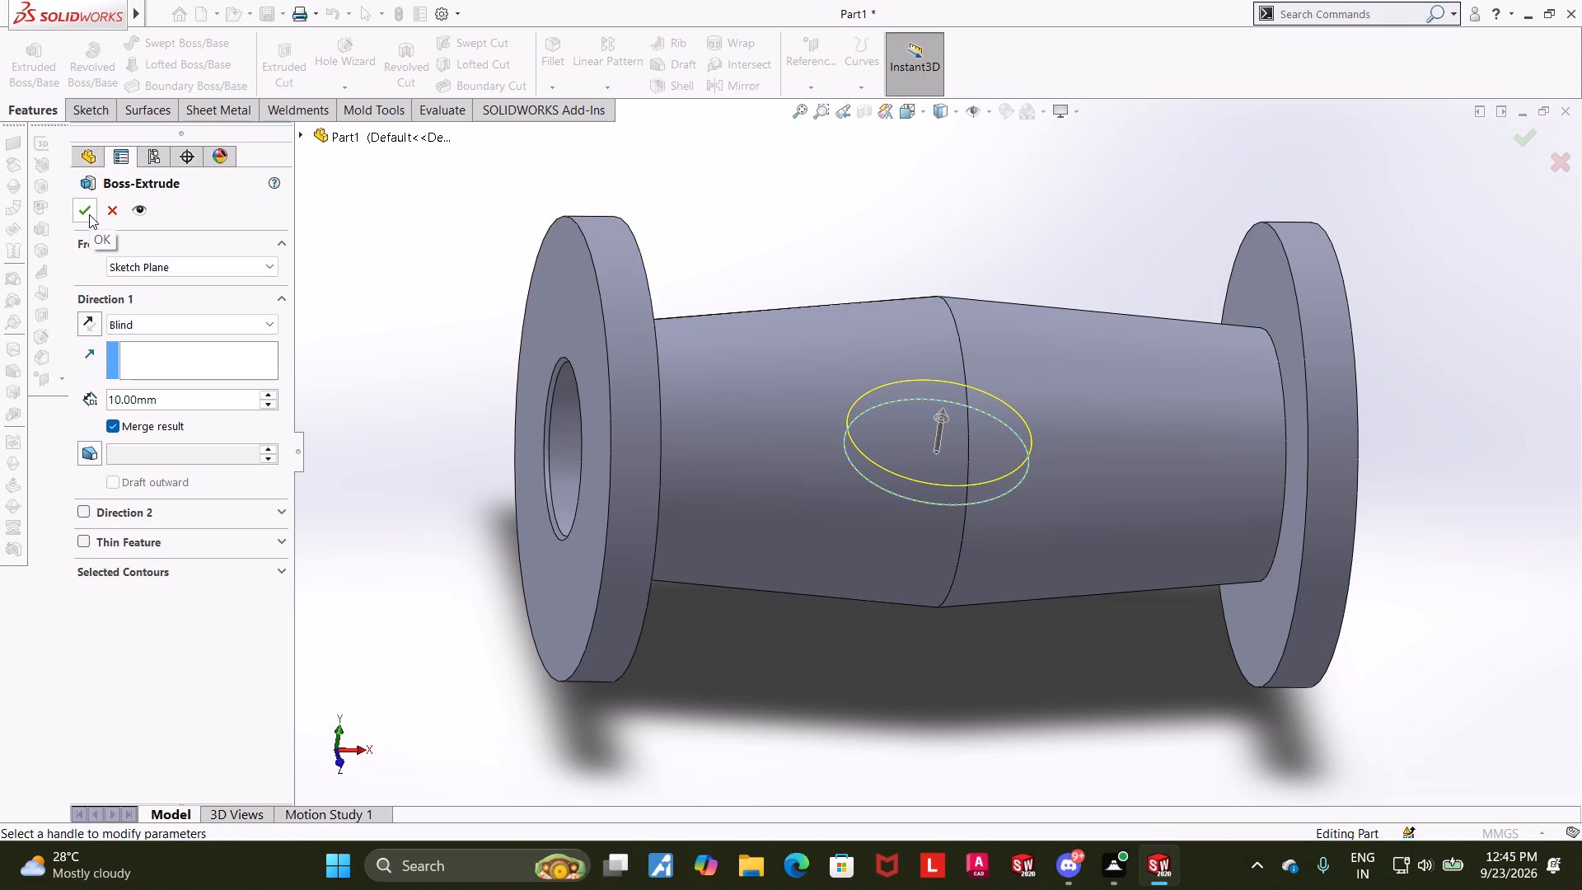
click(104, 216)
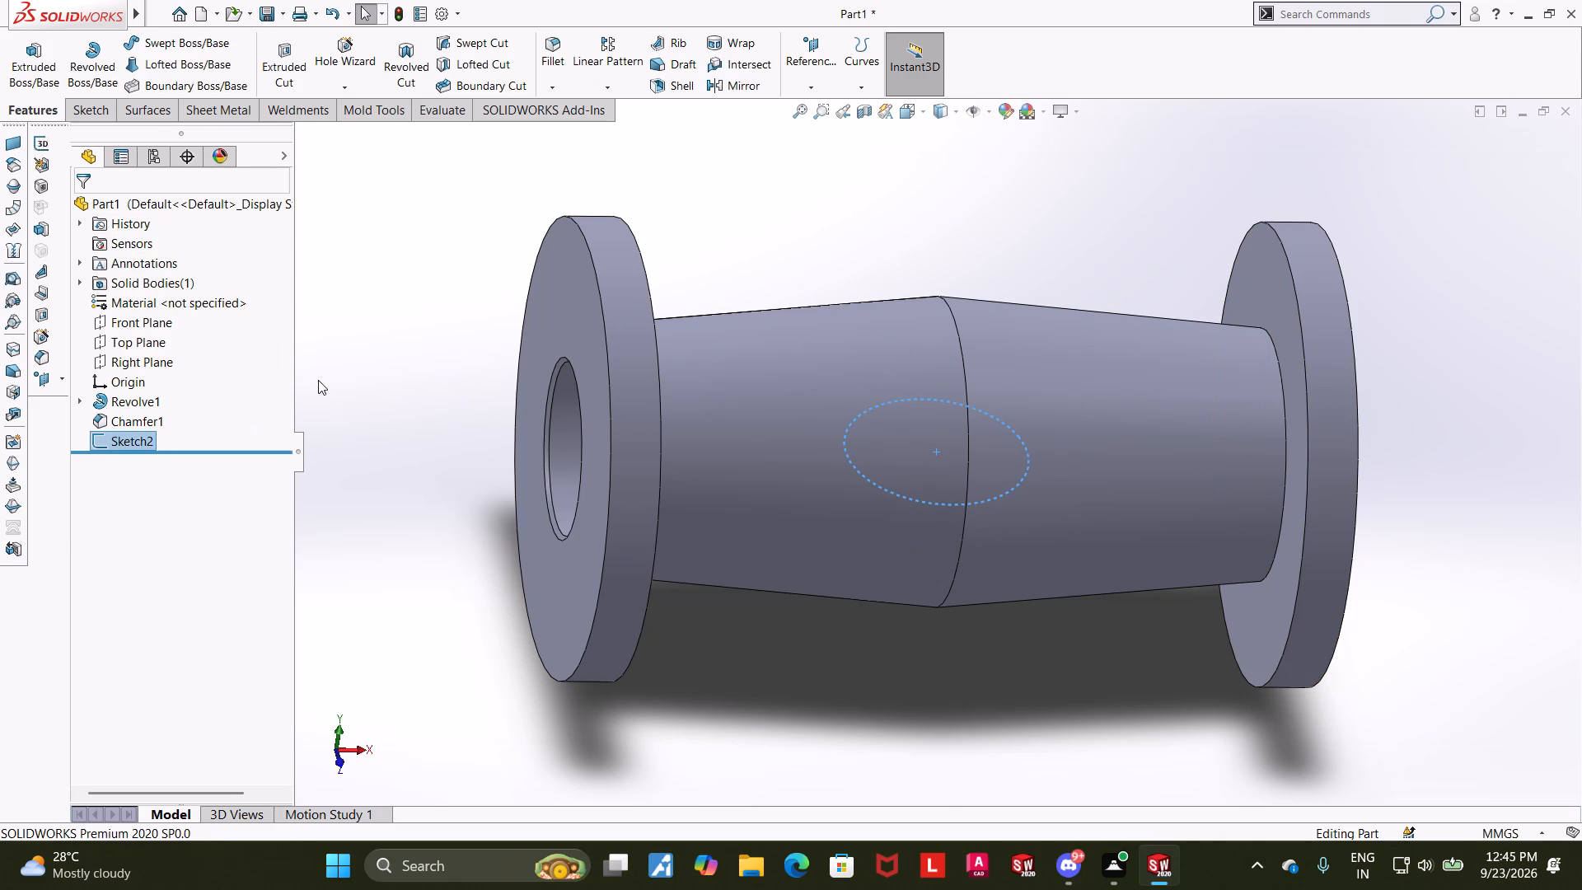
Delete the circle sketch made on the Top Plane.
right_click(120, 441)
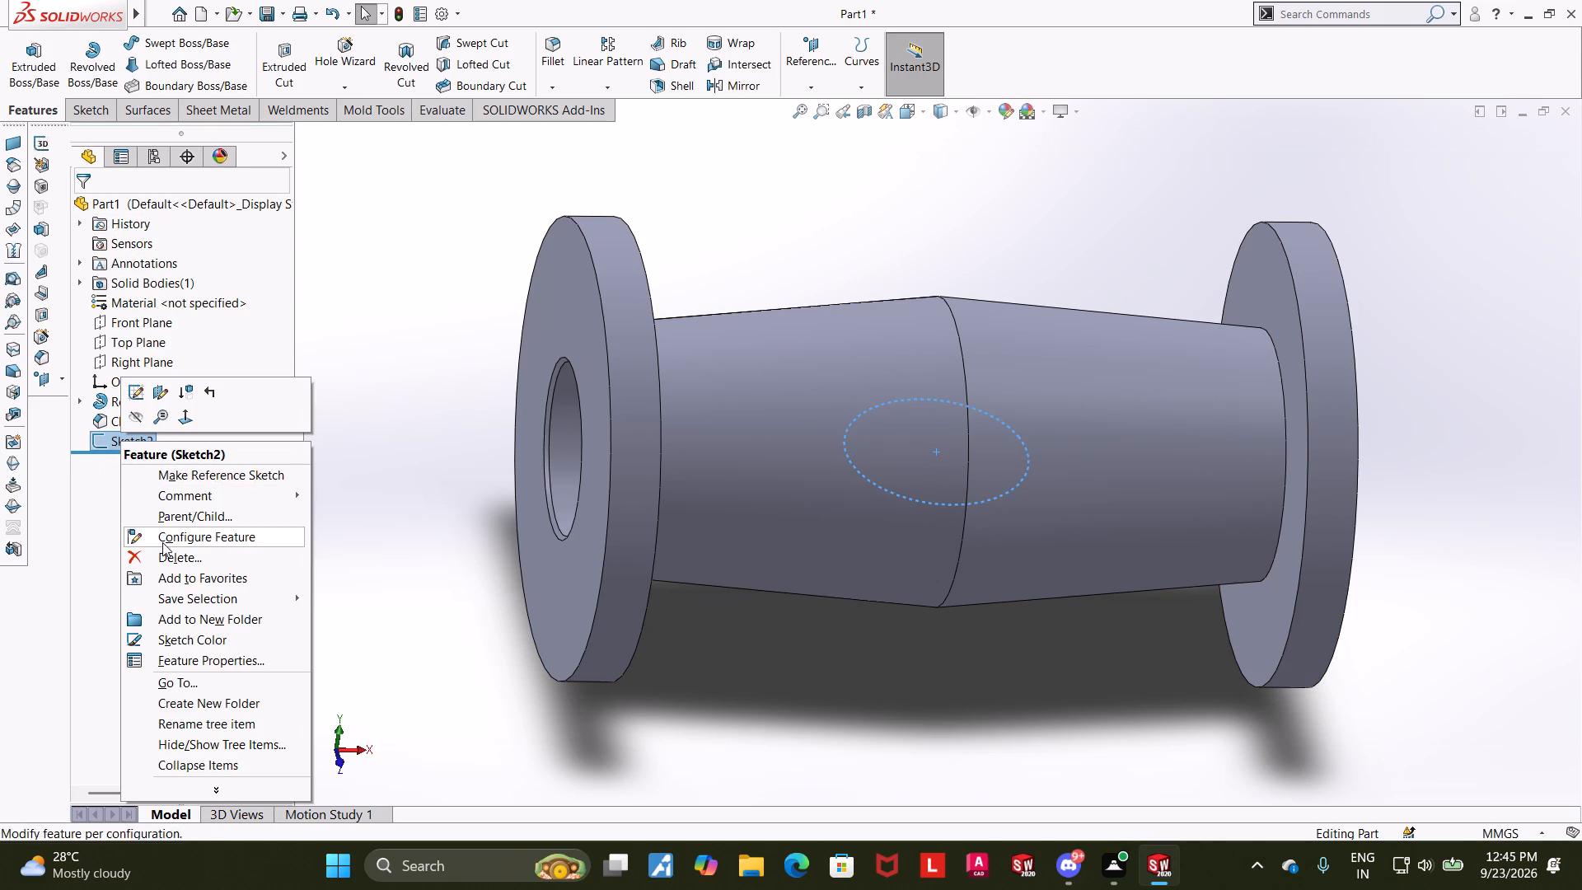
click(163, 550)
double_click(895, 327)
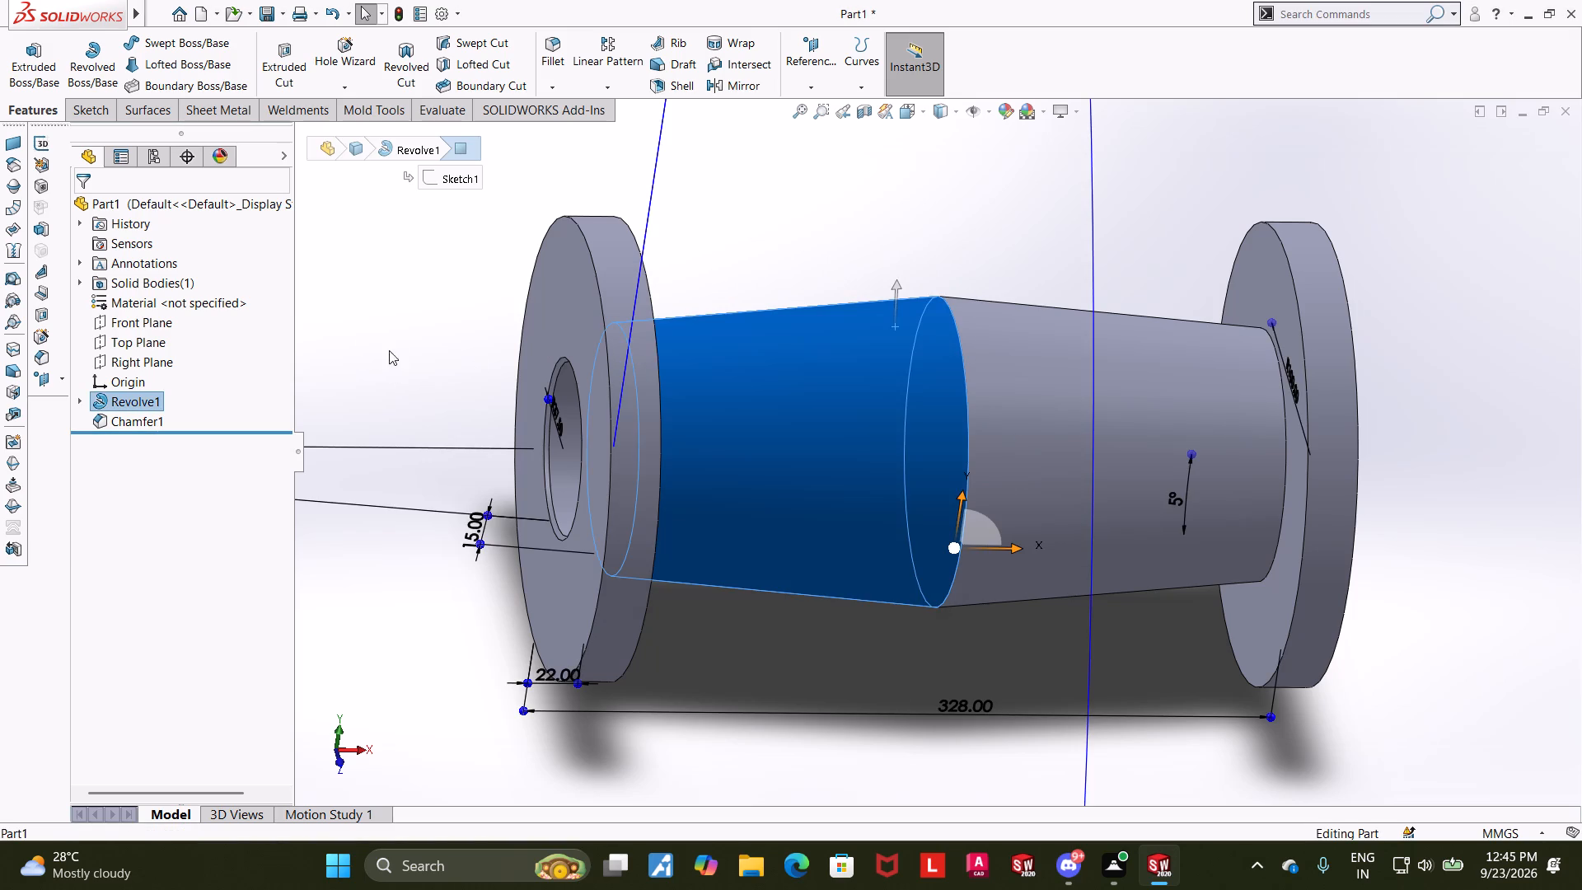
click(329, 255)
Start a reference plane from the Top Plane with an offset distance of 75/2, i.e. 37.5 mm.
middle_drag(416, 328, 390, 332)
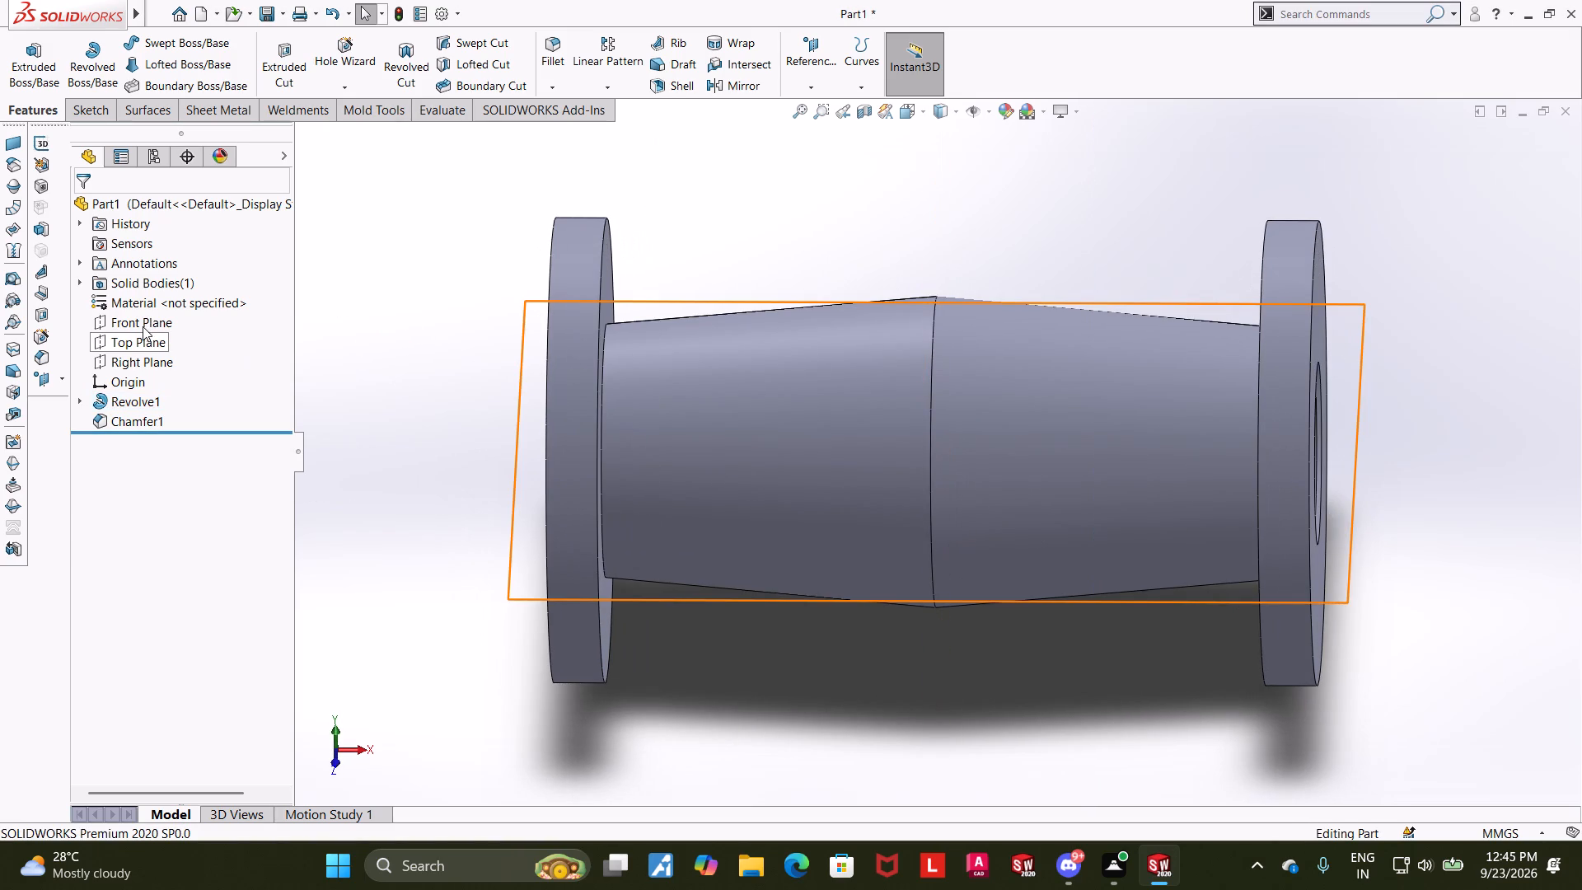
click(143, 326)
scroll(390, 311, up, 1)
middle_drag(400, 315, 407, 331)
scroll(501, 376, down, 1)
middle_drag(501, 374, 585, 180)
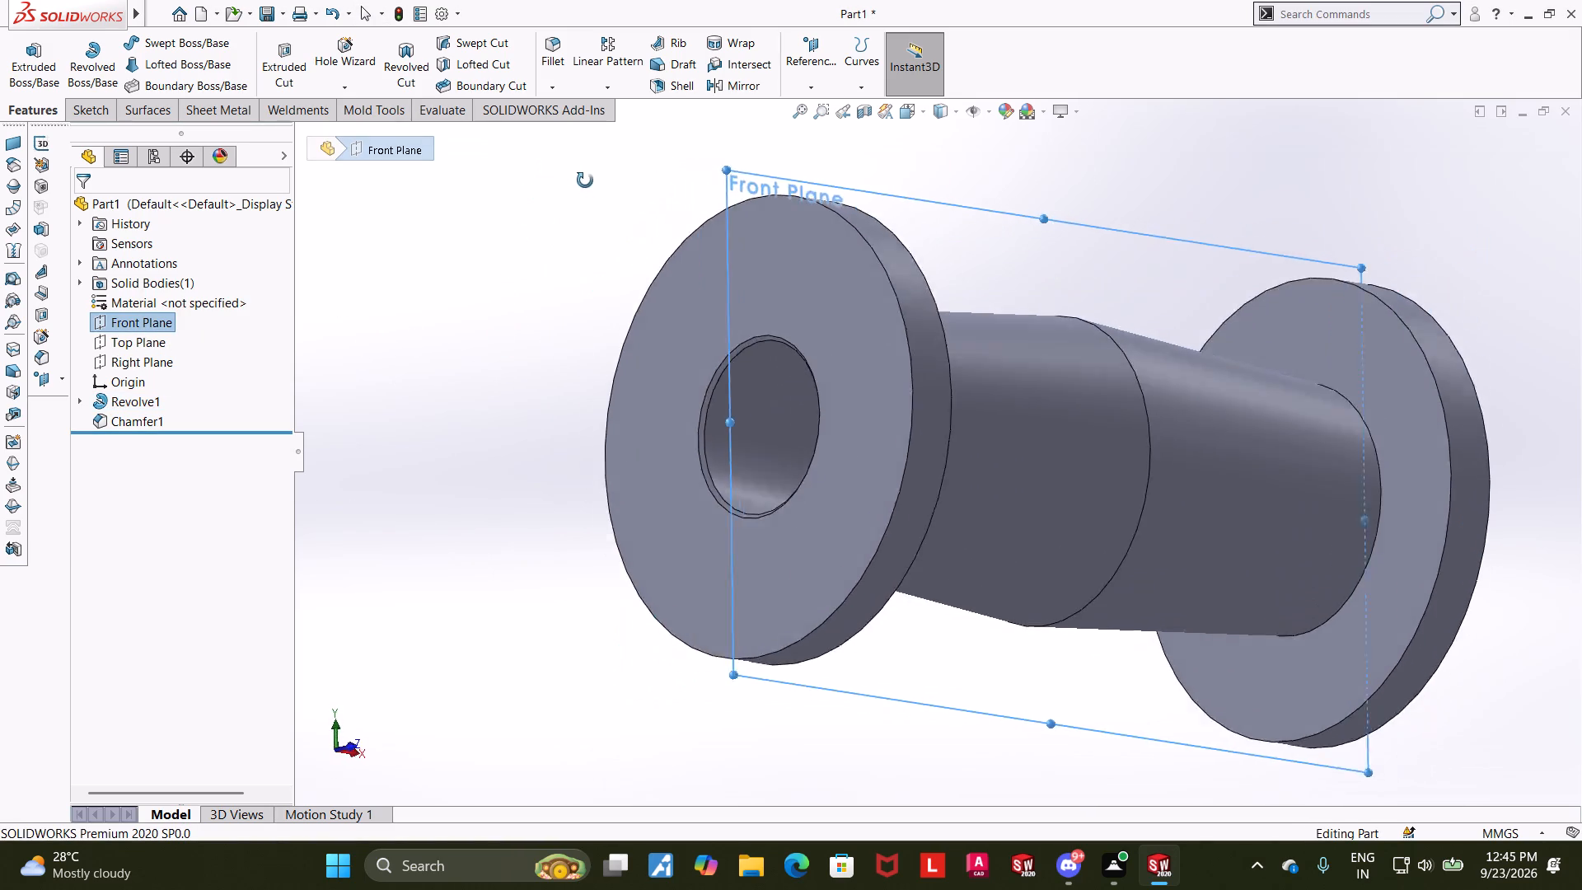
middle_drag(585, 180, 540, 213)
click(151, 343)
click(807, 54)
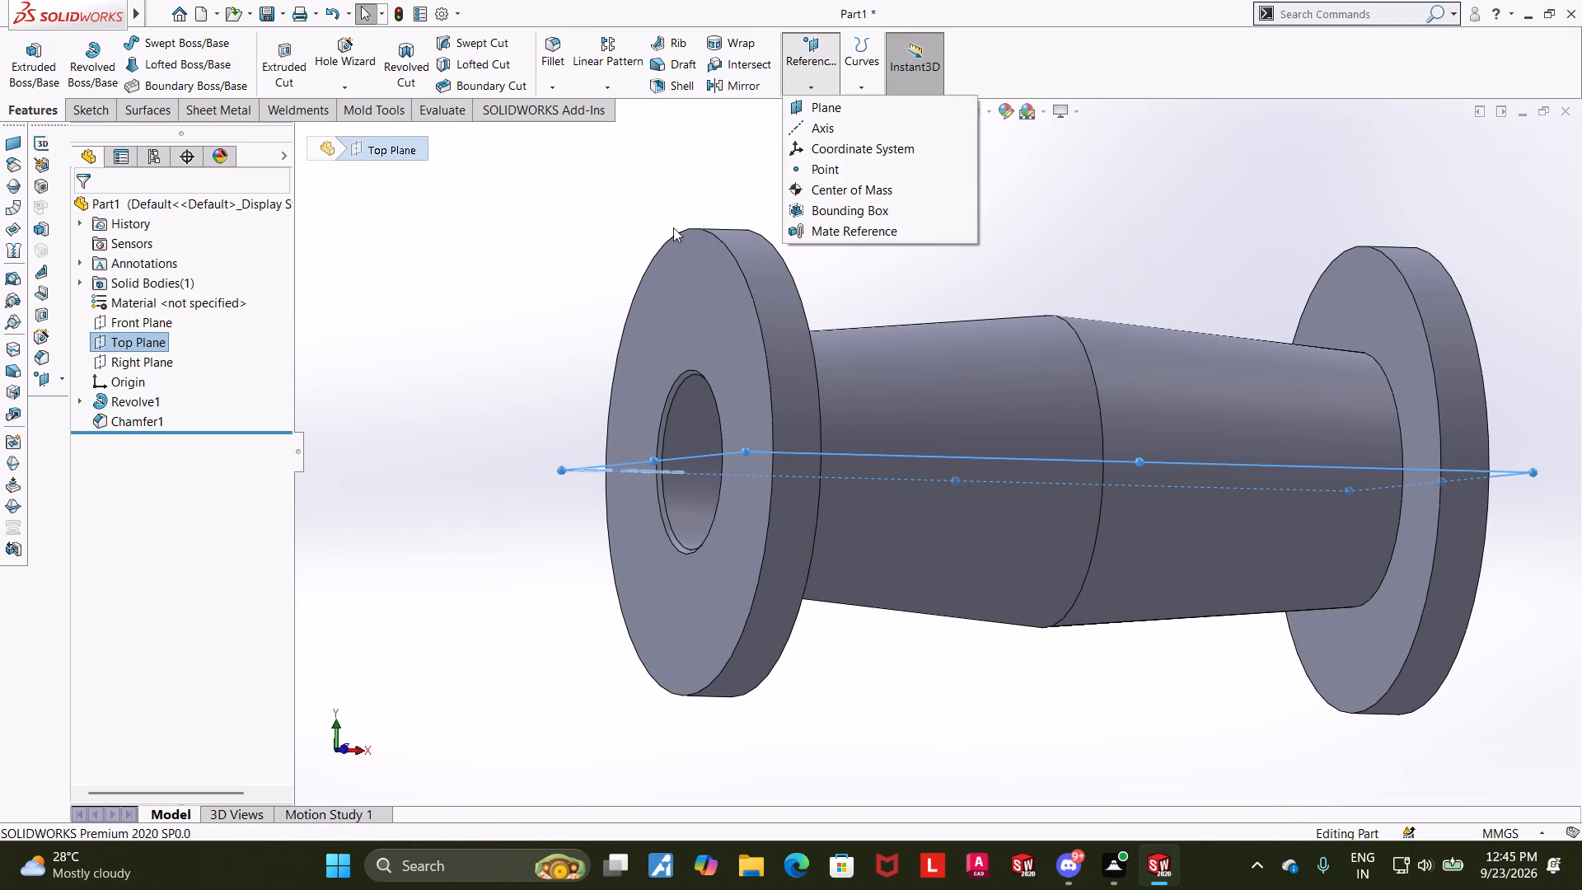
click(846, 112)
middle_drag(710, 183, 696, 256)
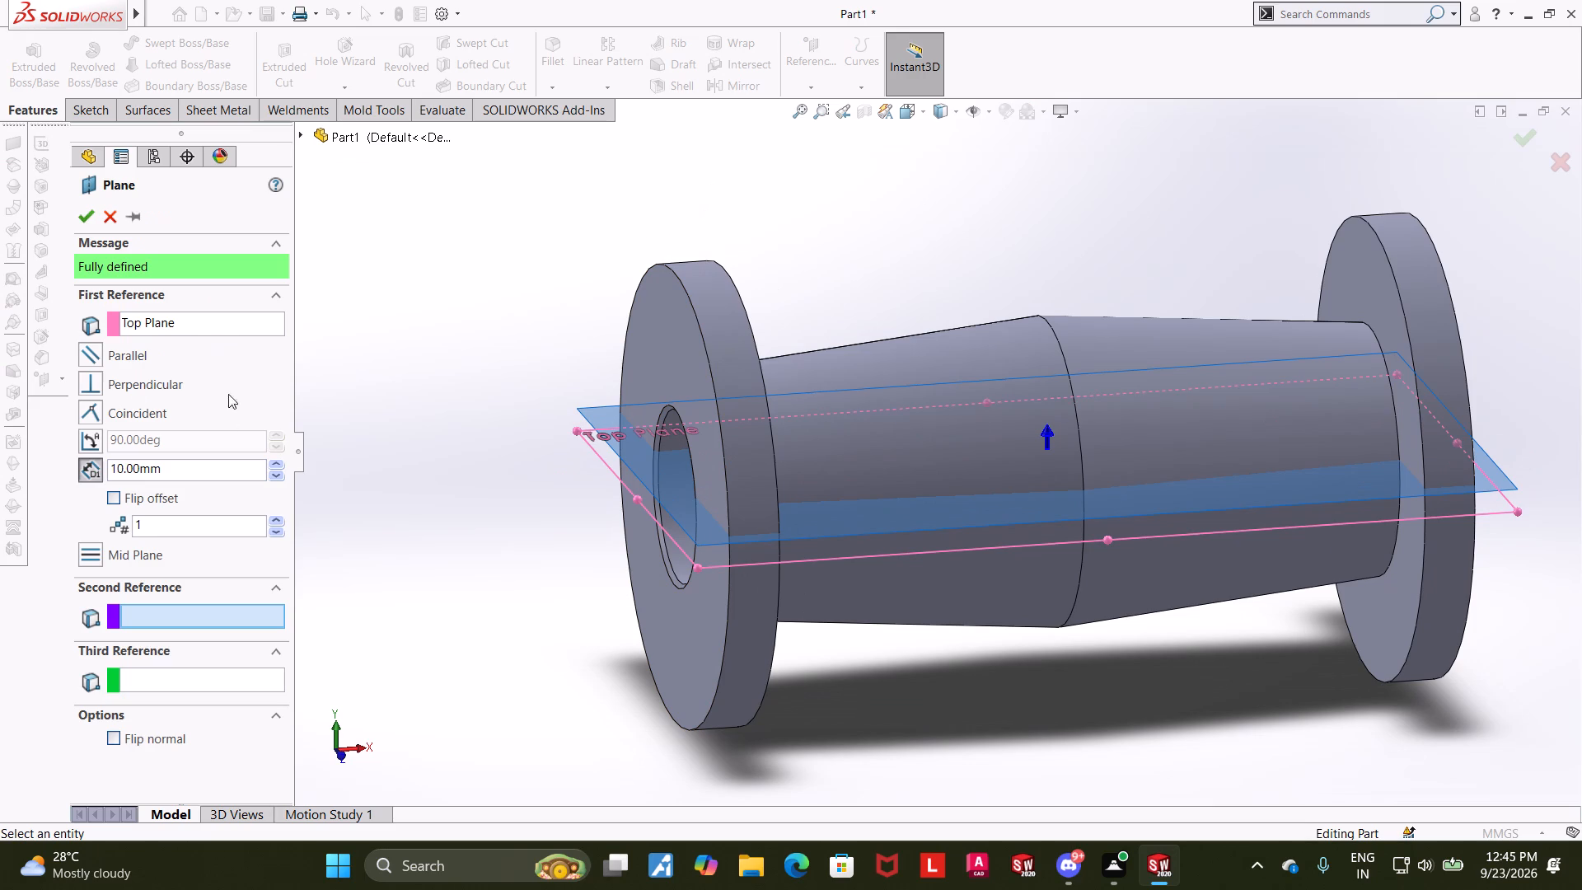
click(186, 472)
drag(186, 472, 68, 465)
drag(228, 466, 227, 466)
drag(227, 466, 87, 470)
text(75/2)
key(Return)
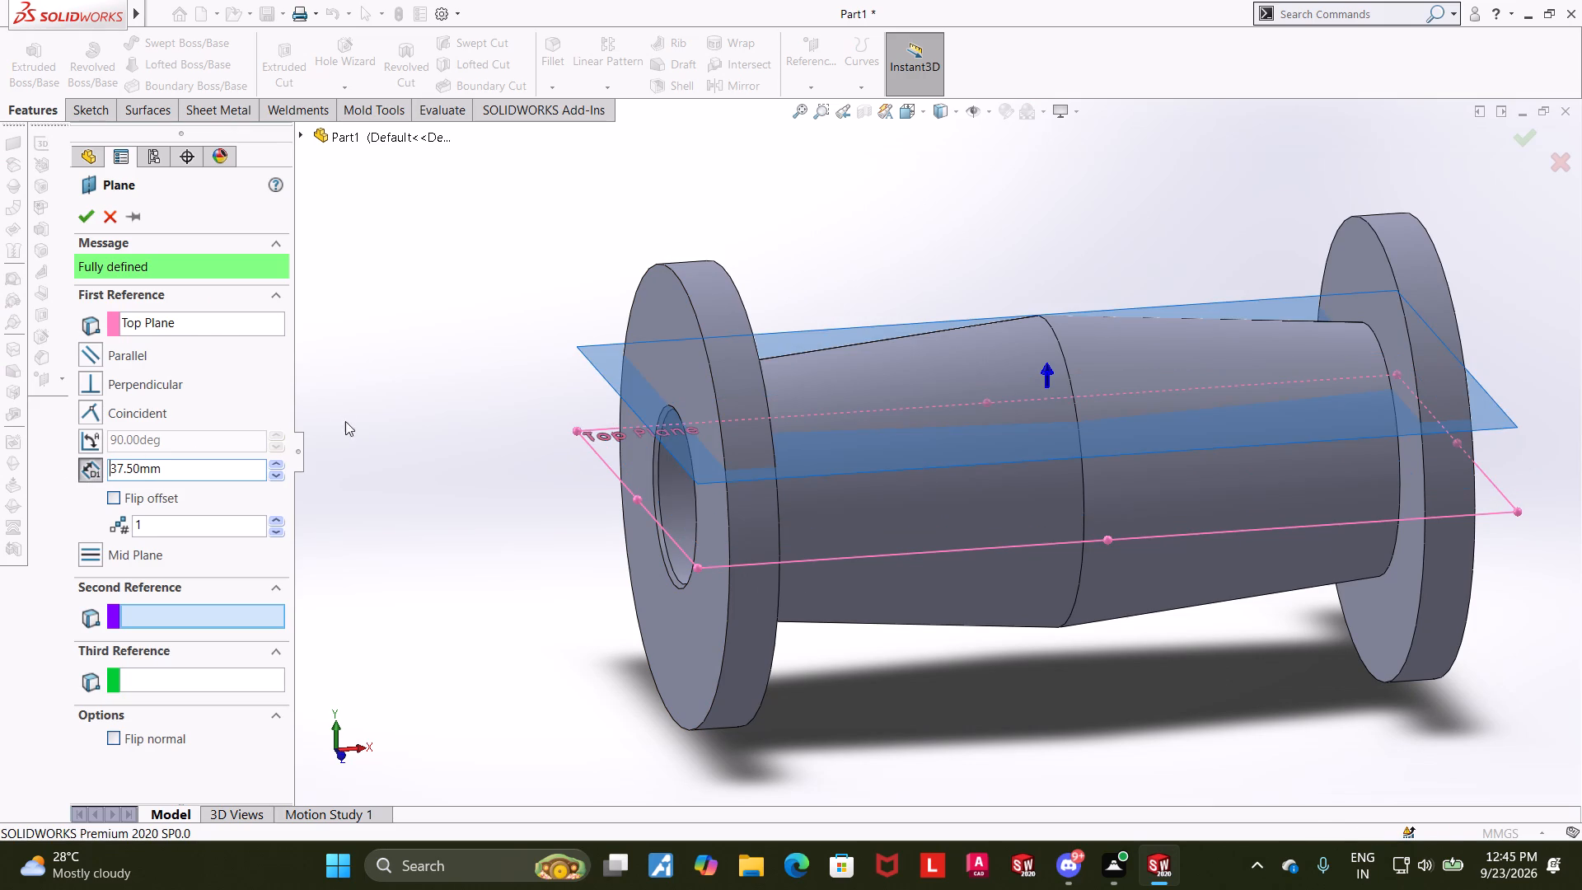
Increase the new plane's offset by 15 mm to 52.5 mm above the Top Plane and create it.
middle_drag(342, 408, 330, 343)
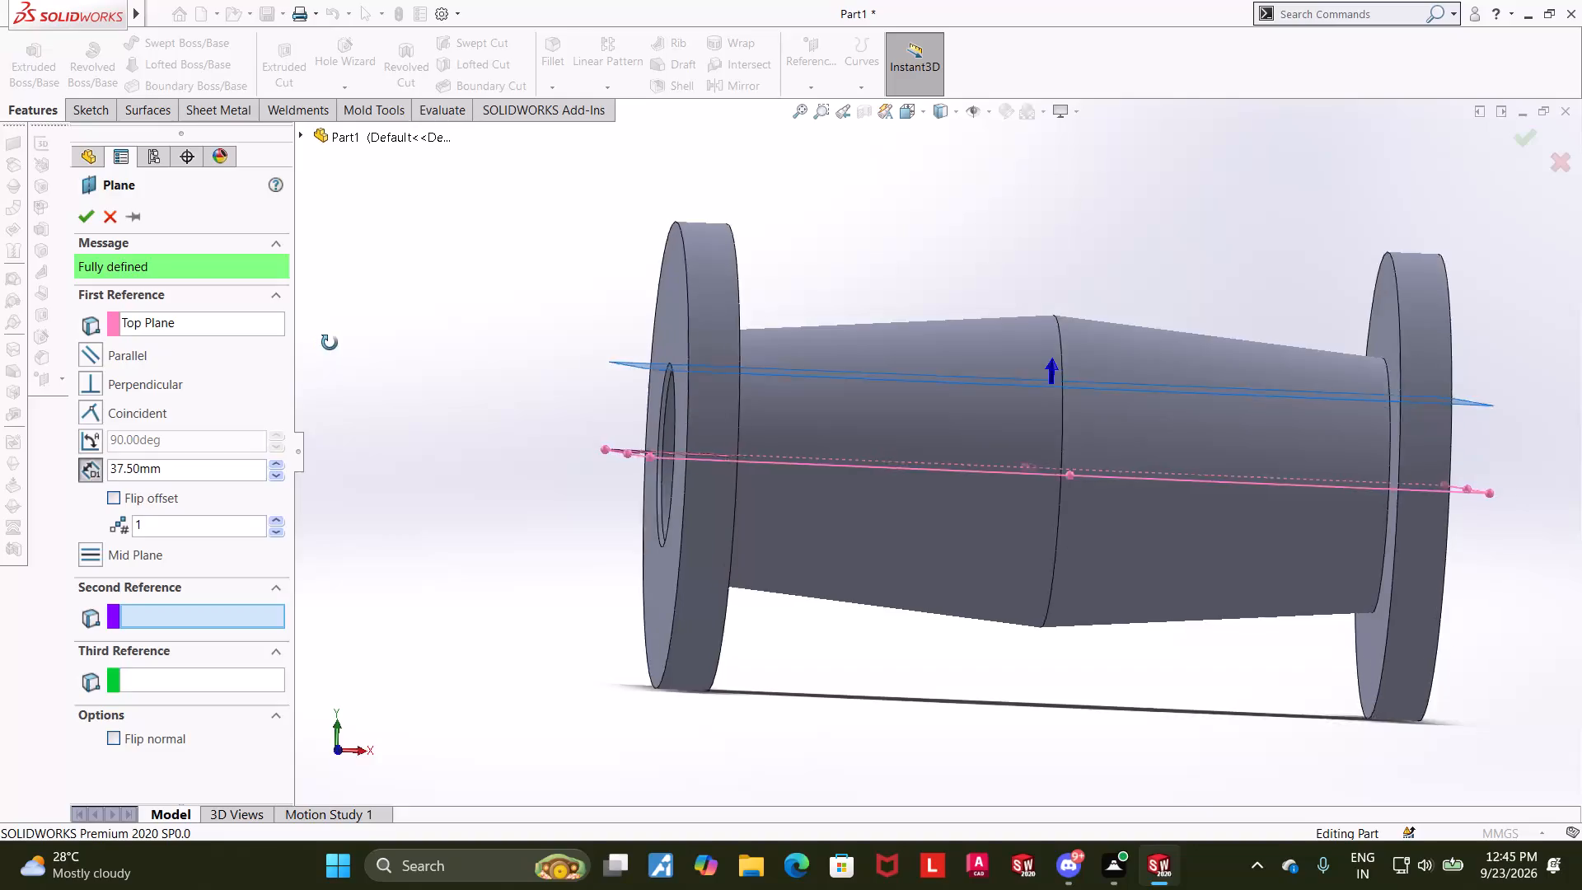
middle_drag(330, 343, 479, 331)
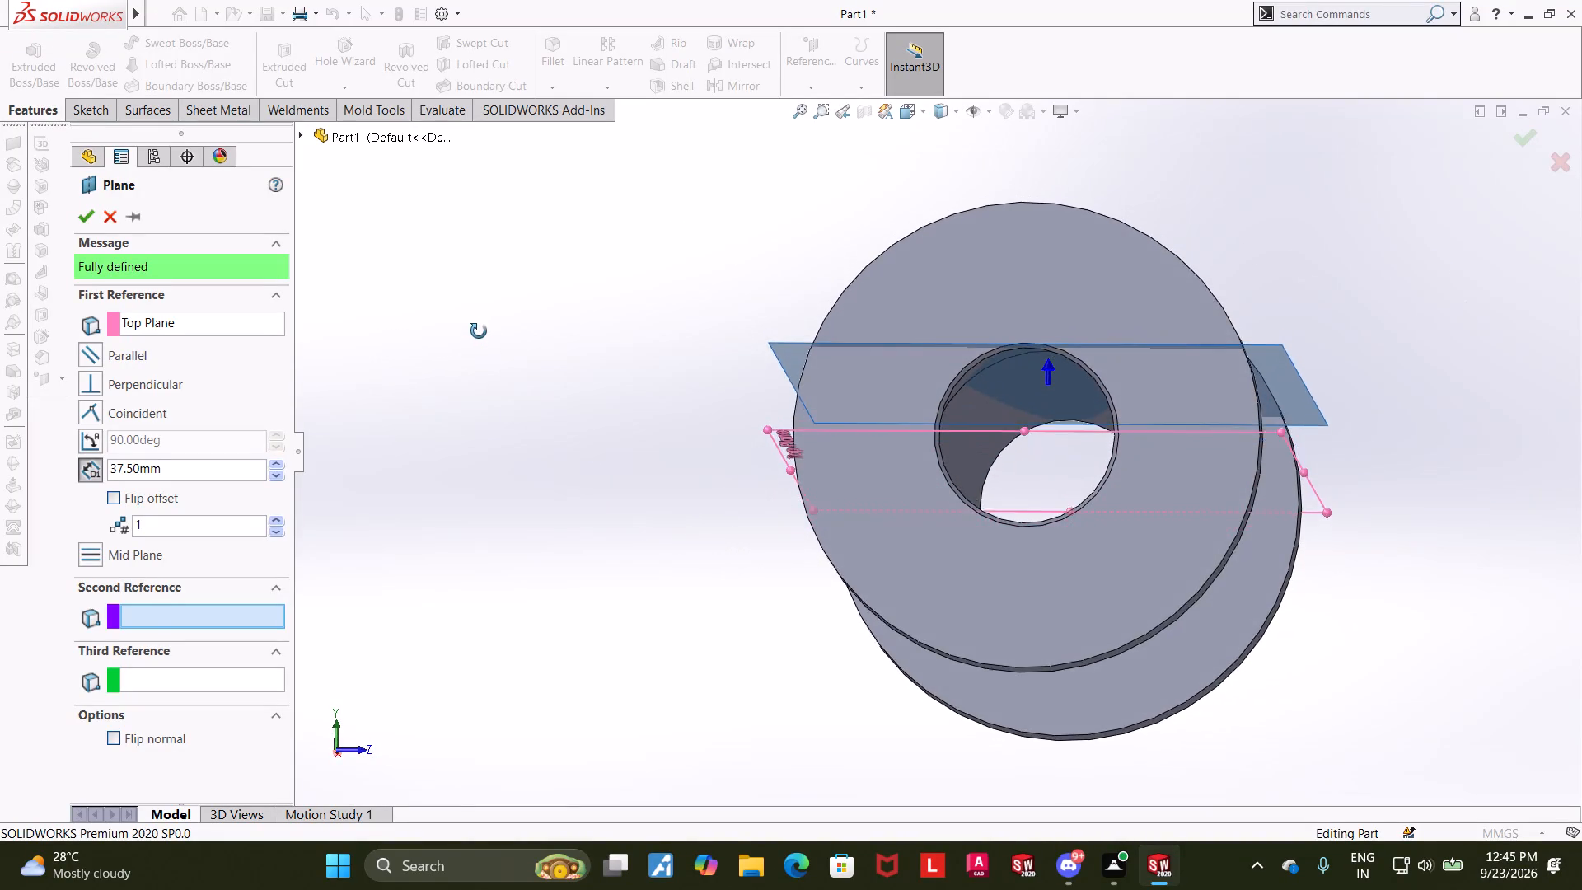
middle_drag(479, 331, 350, 367)
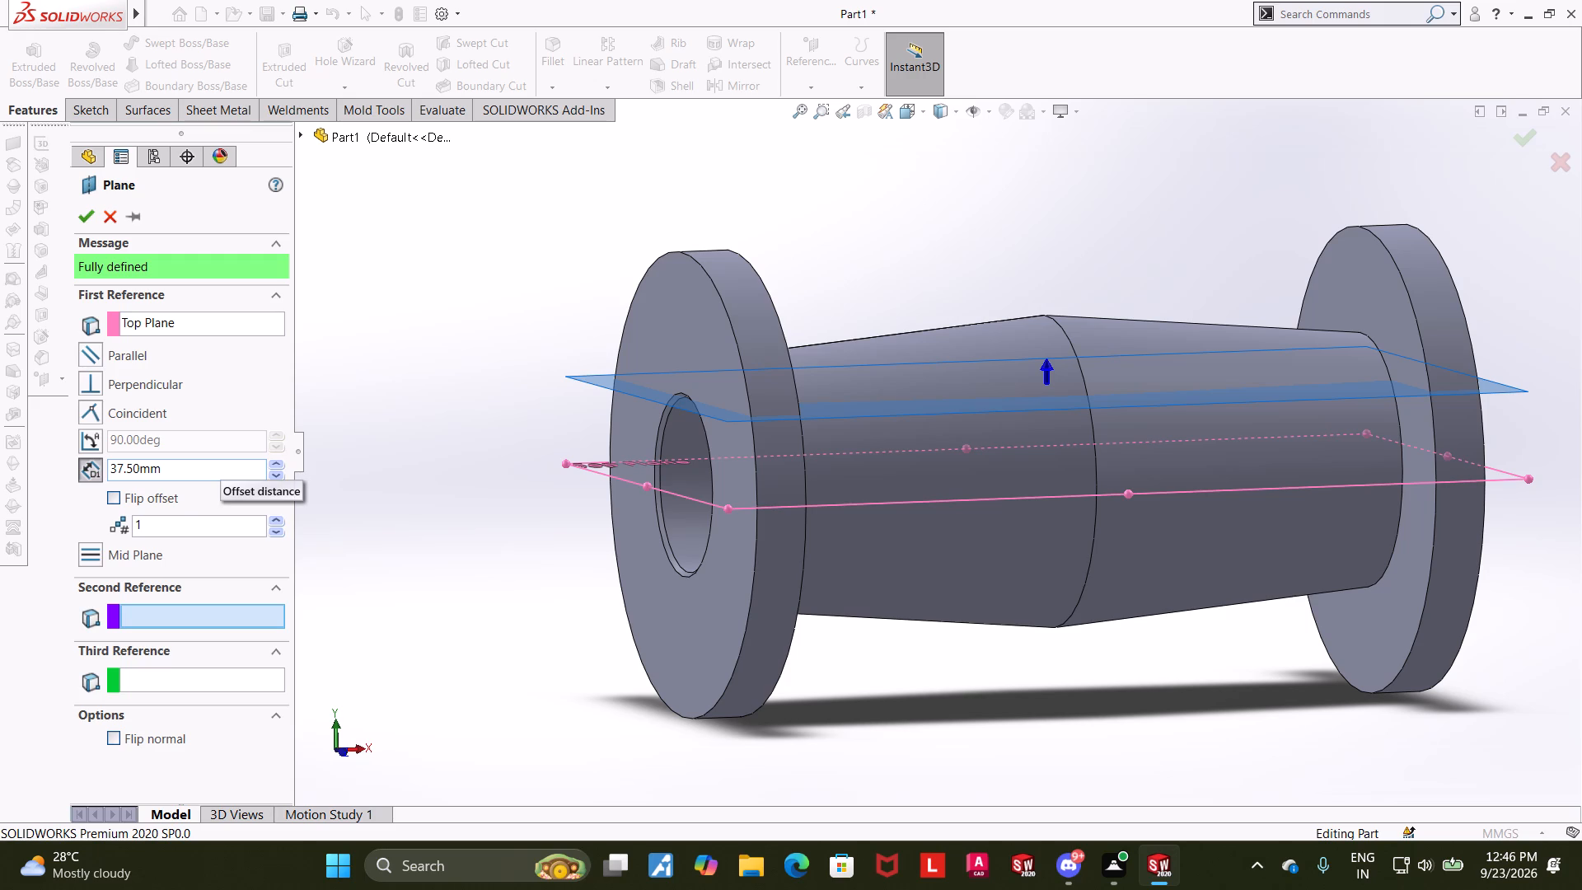
click(219, 465)
text(+15)
key(Return)
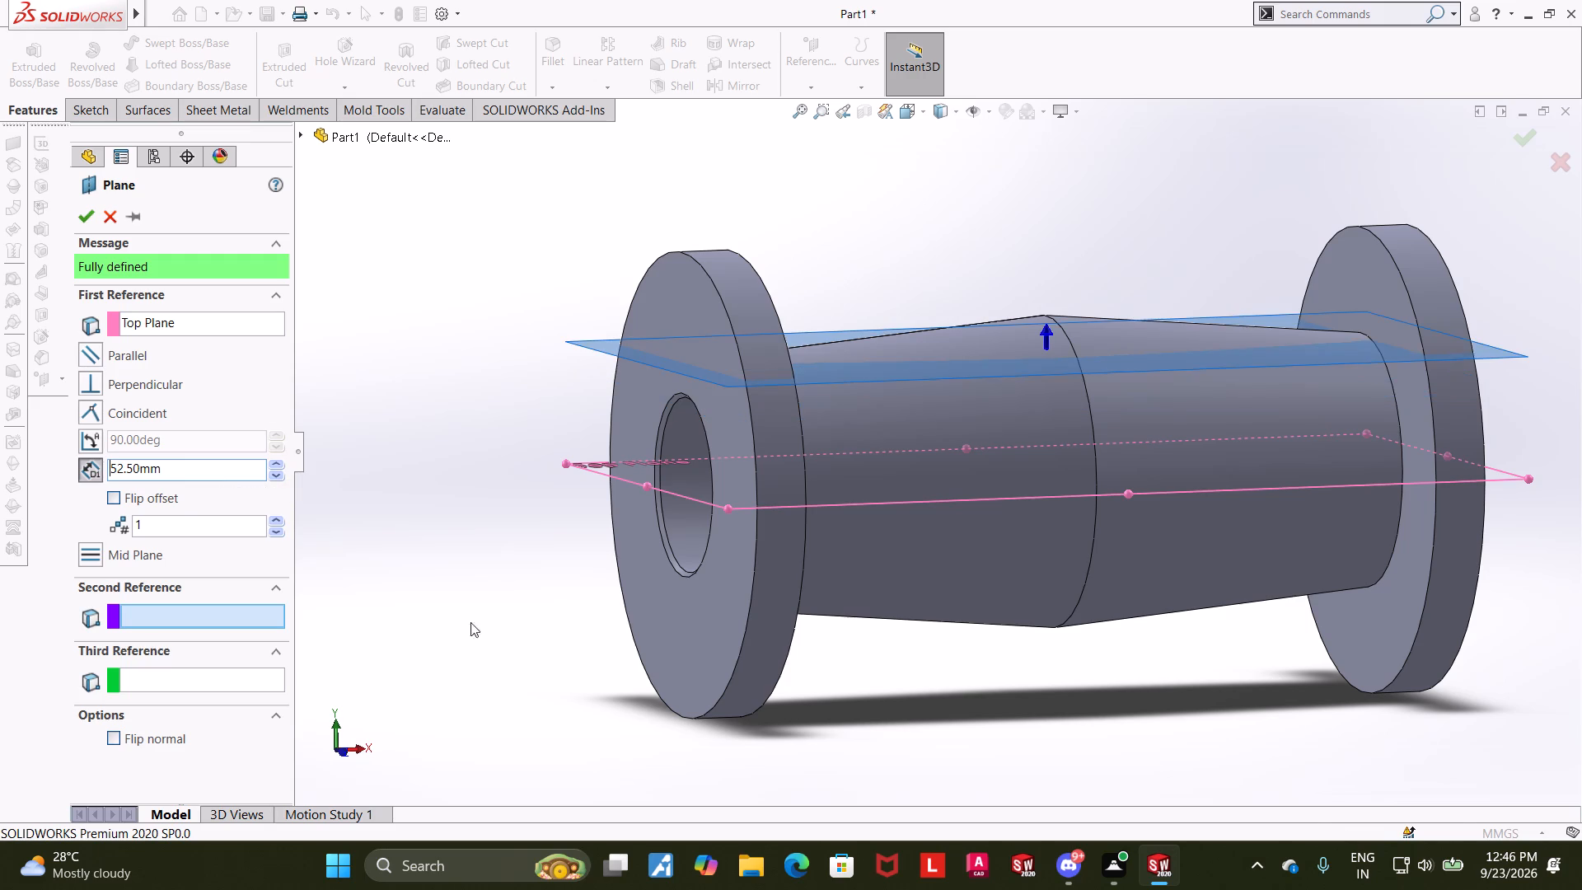
scroll(458, 611, down, 1)
middle_drag(467, 608, 435, 630)
scroll(468, 607, up, 1)
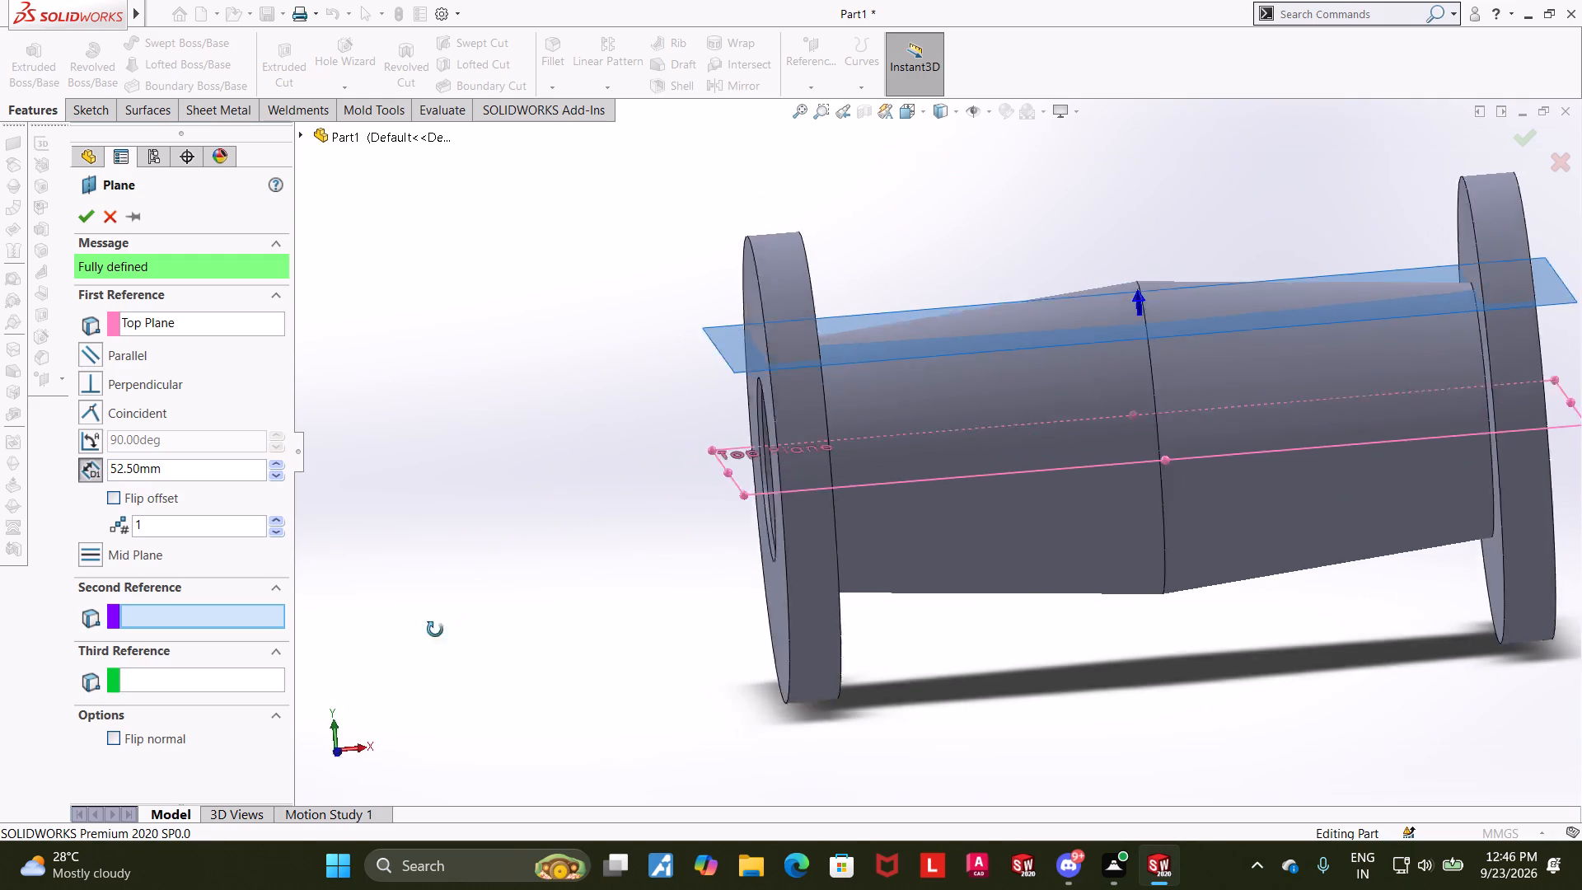
middle_drag(435, 630, 437, 627)
click(88, 213)
Sketch a circle centered on the origin on the new offset plane.
middle_drag(461, 402, 425, 549)
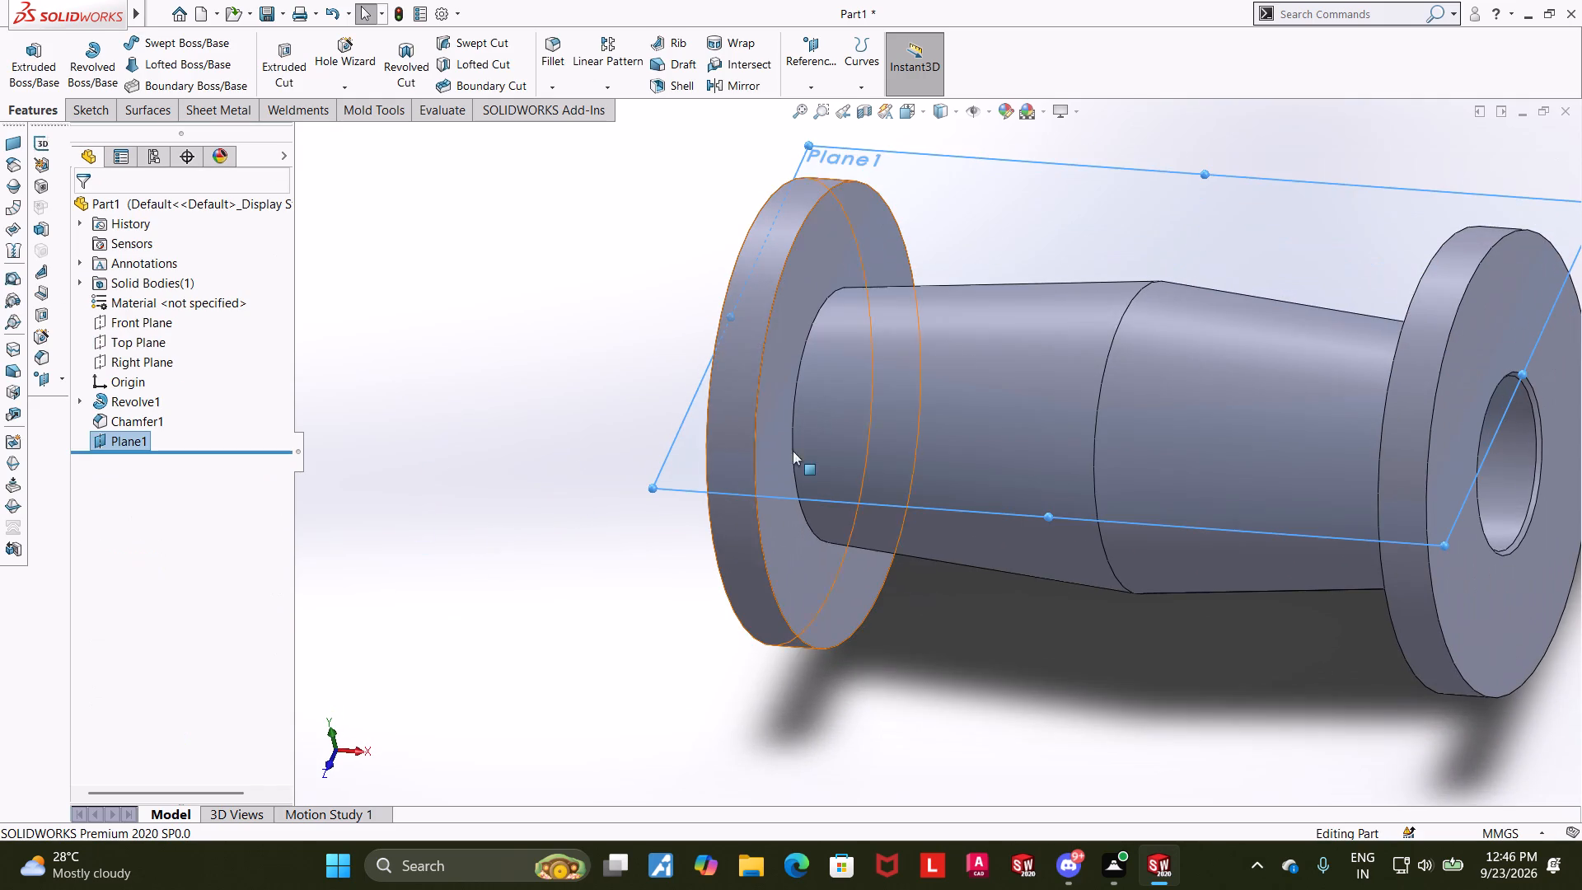
click(1066, 255)
right_click(1066, 255)
click(1111, 235)
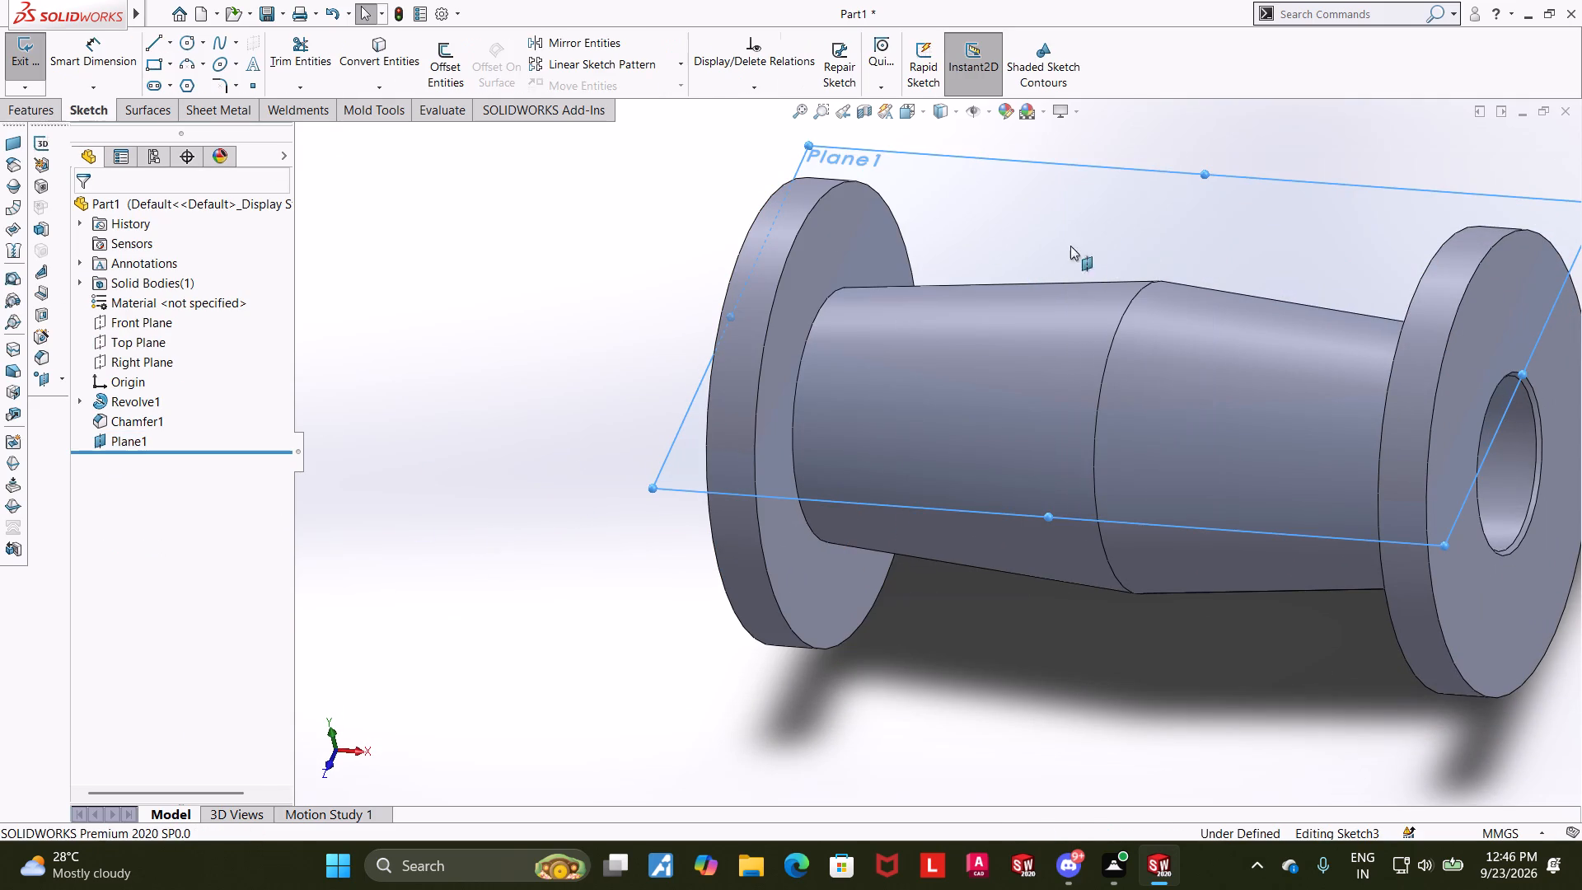
click(133, 456)
click(184, 435)
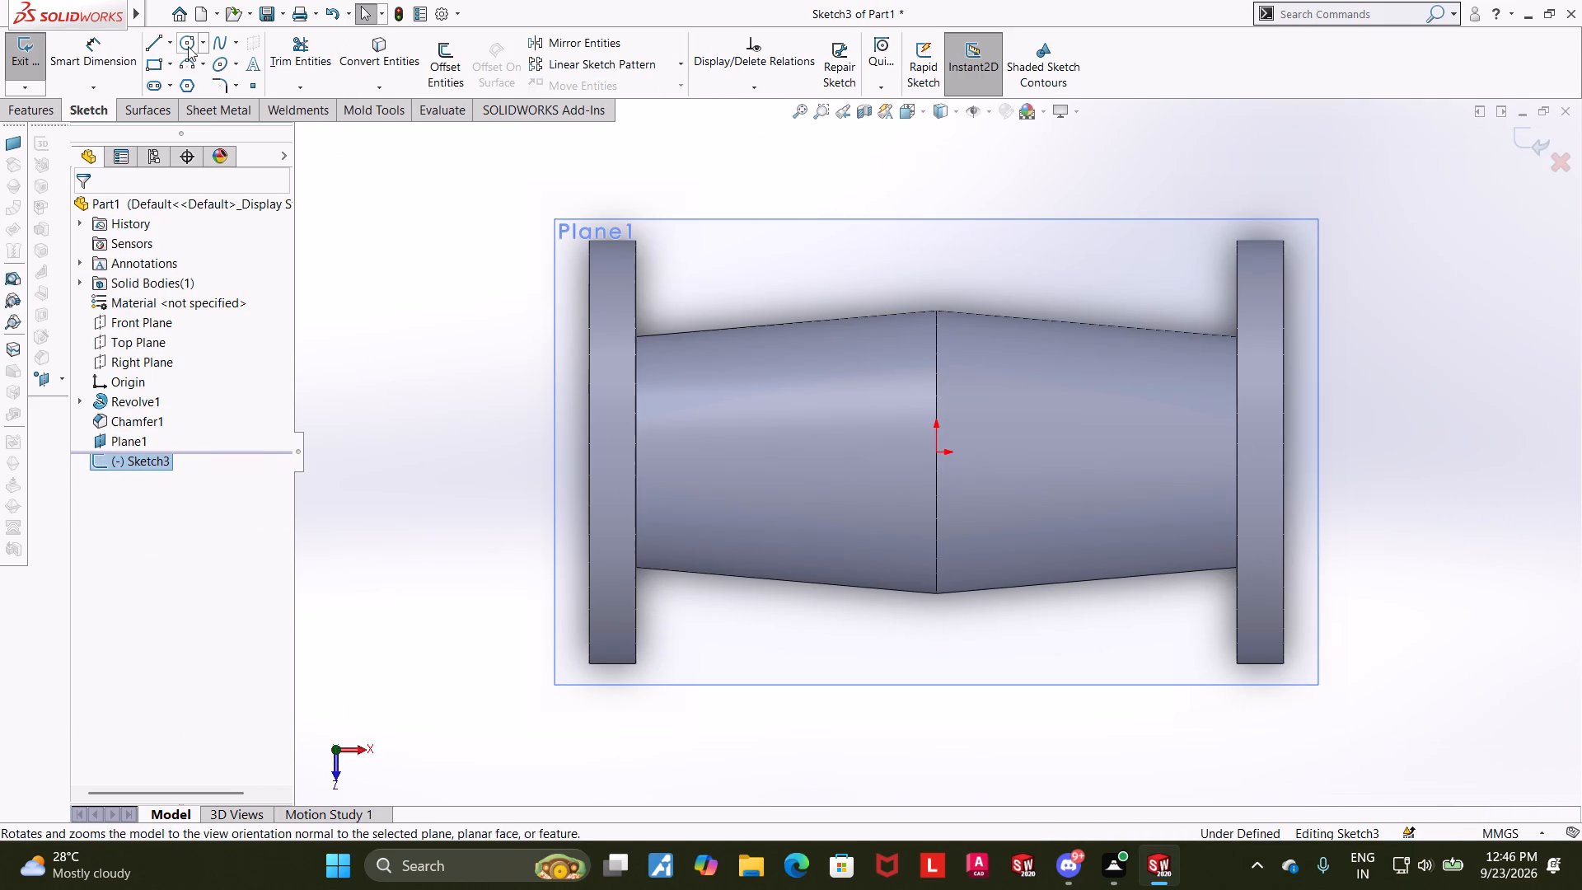
click(188, 44)
click(934, 453)
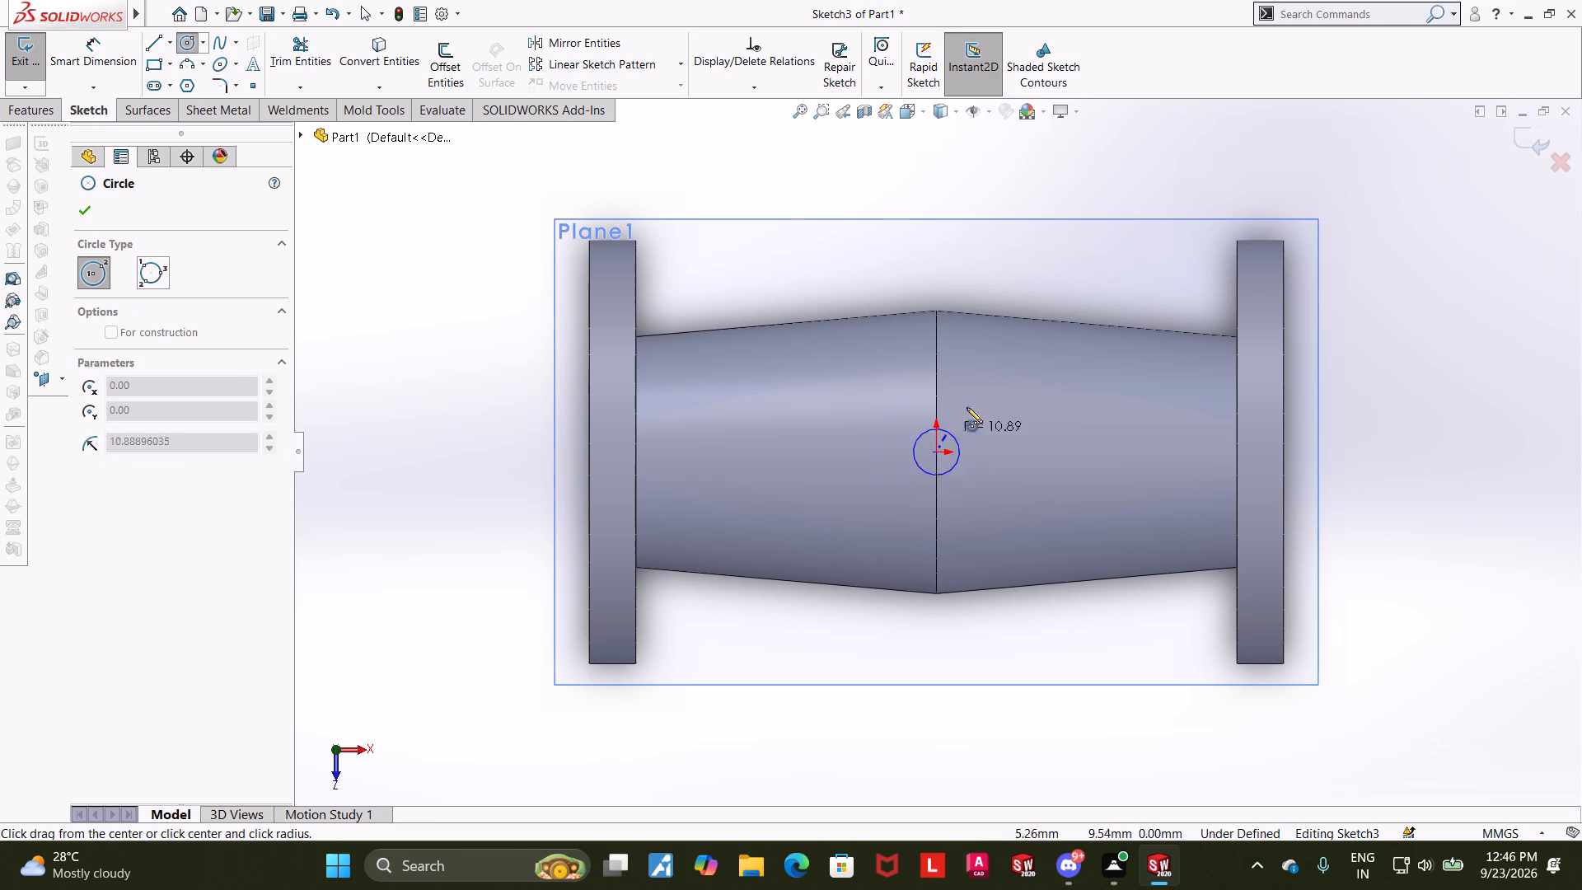
click(1010, 382)
key(Escape)
Dimension the circle's diameter as 80 mm and finish the sketch.
click(120, 54)
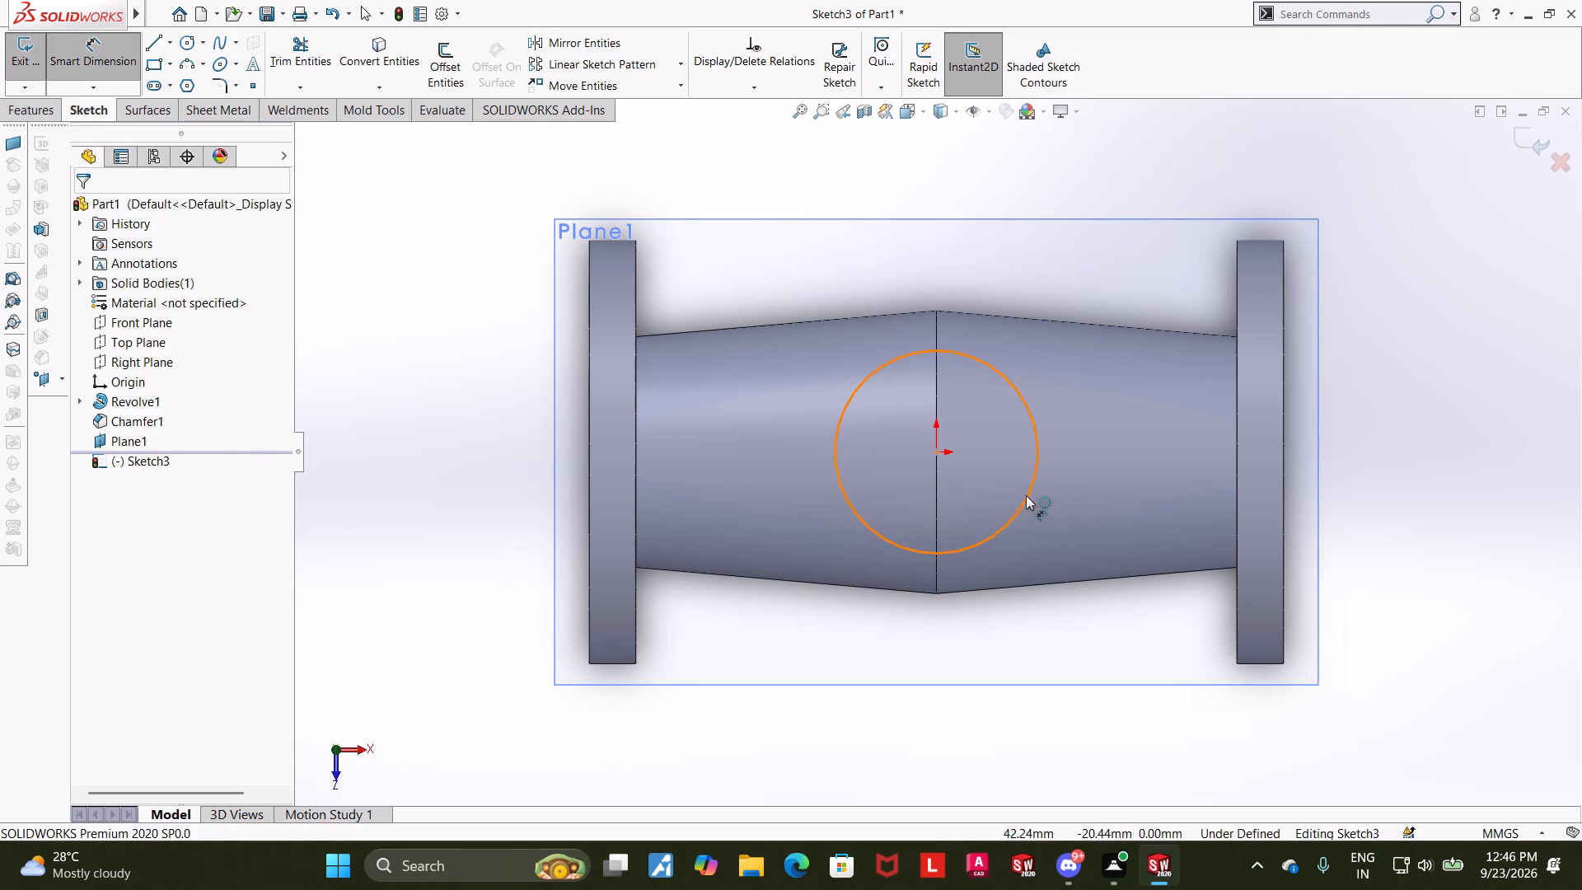
click(1026, 494)
click(1069, 510)
text(80)
key(Return)
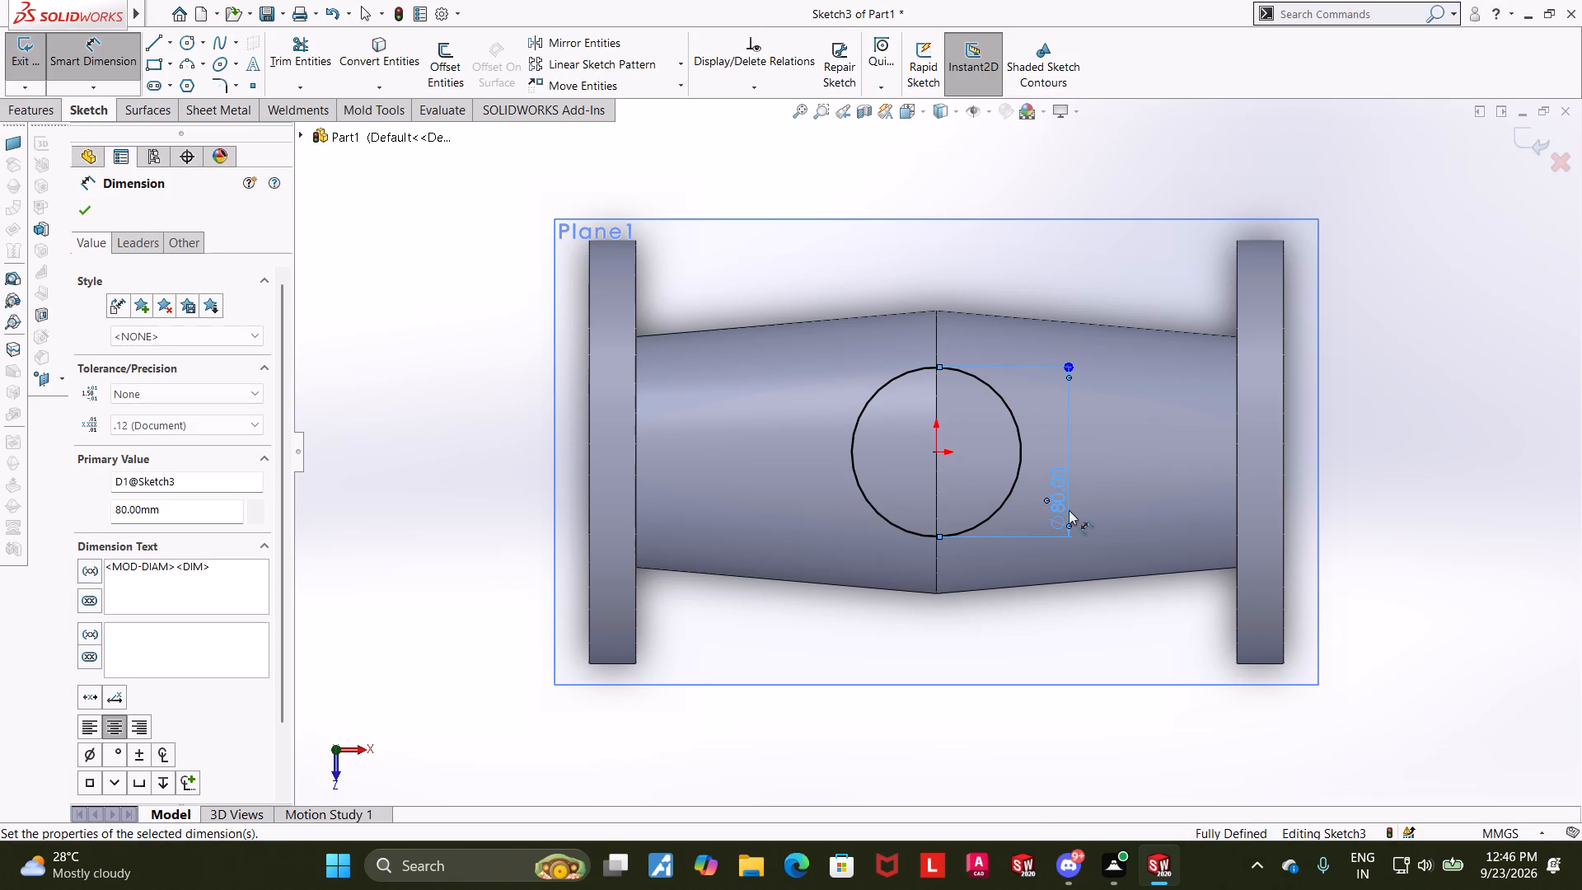
click(1523, 138)
Reopen the circle sketch on the offset plane, examine it against the body, and exit the sketch.
middle_drag(1391, 674, 1386, 395)
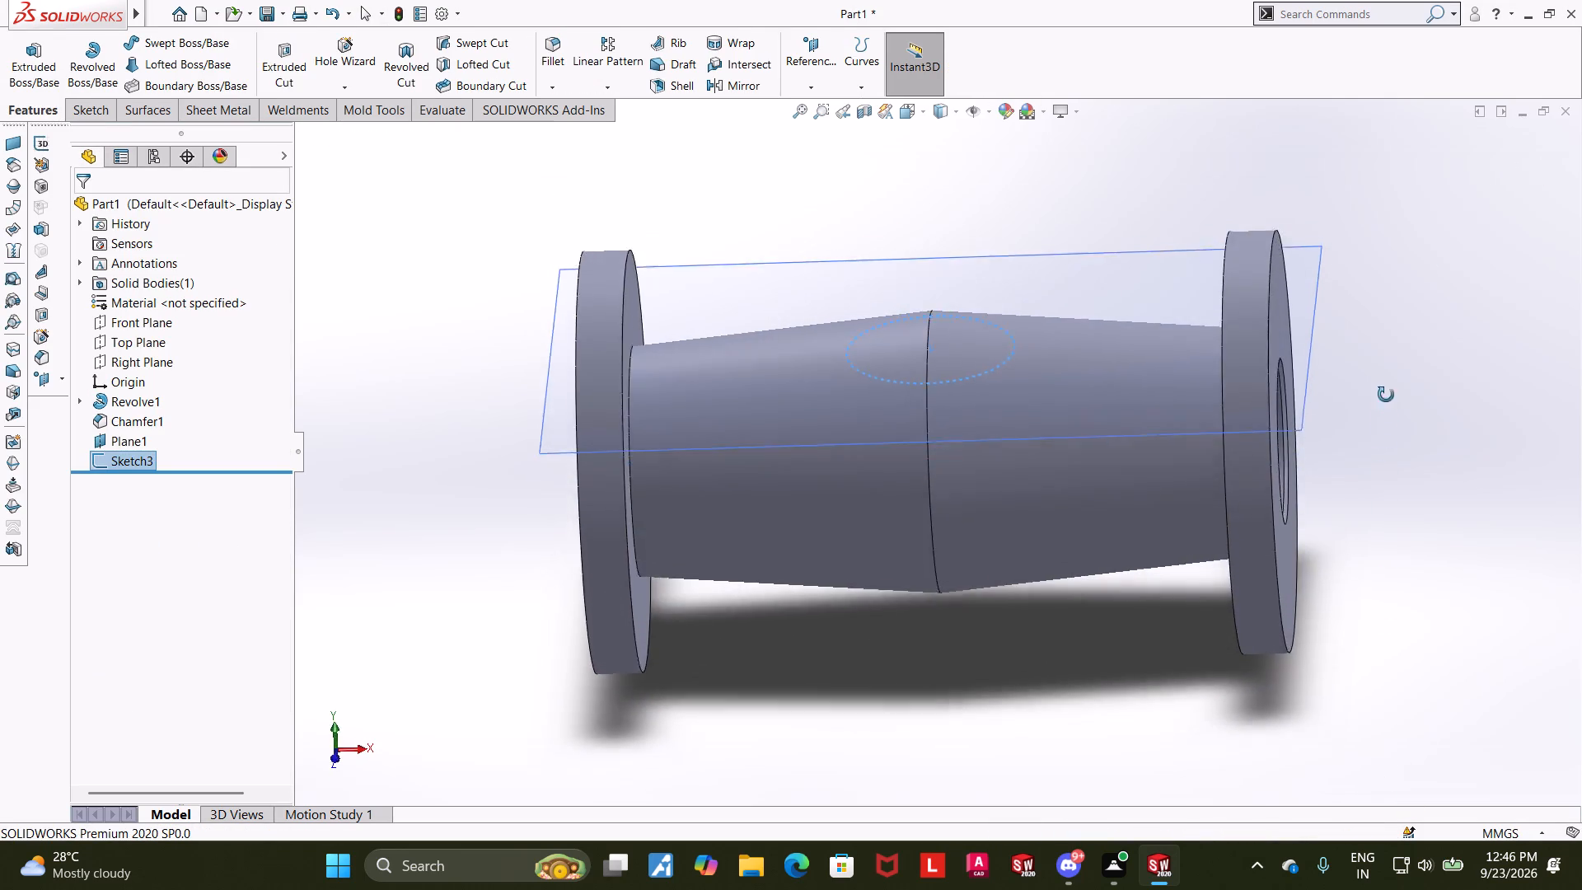
middle_drag(1386, 395, 1396, 333)
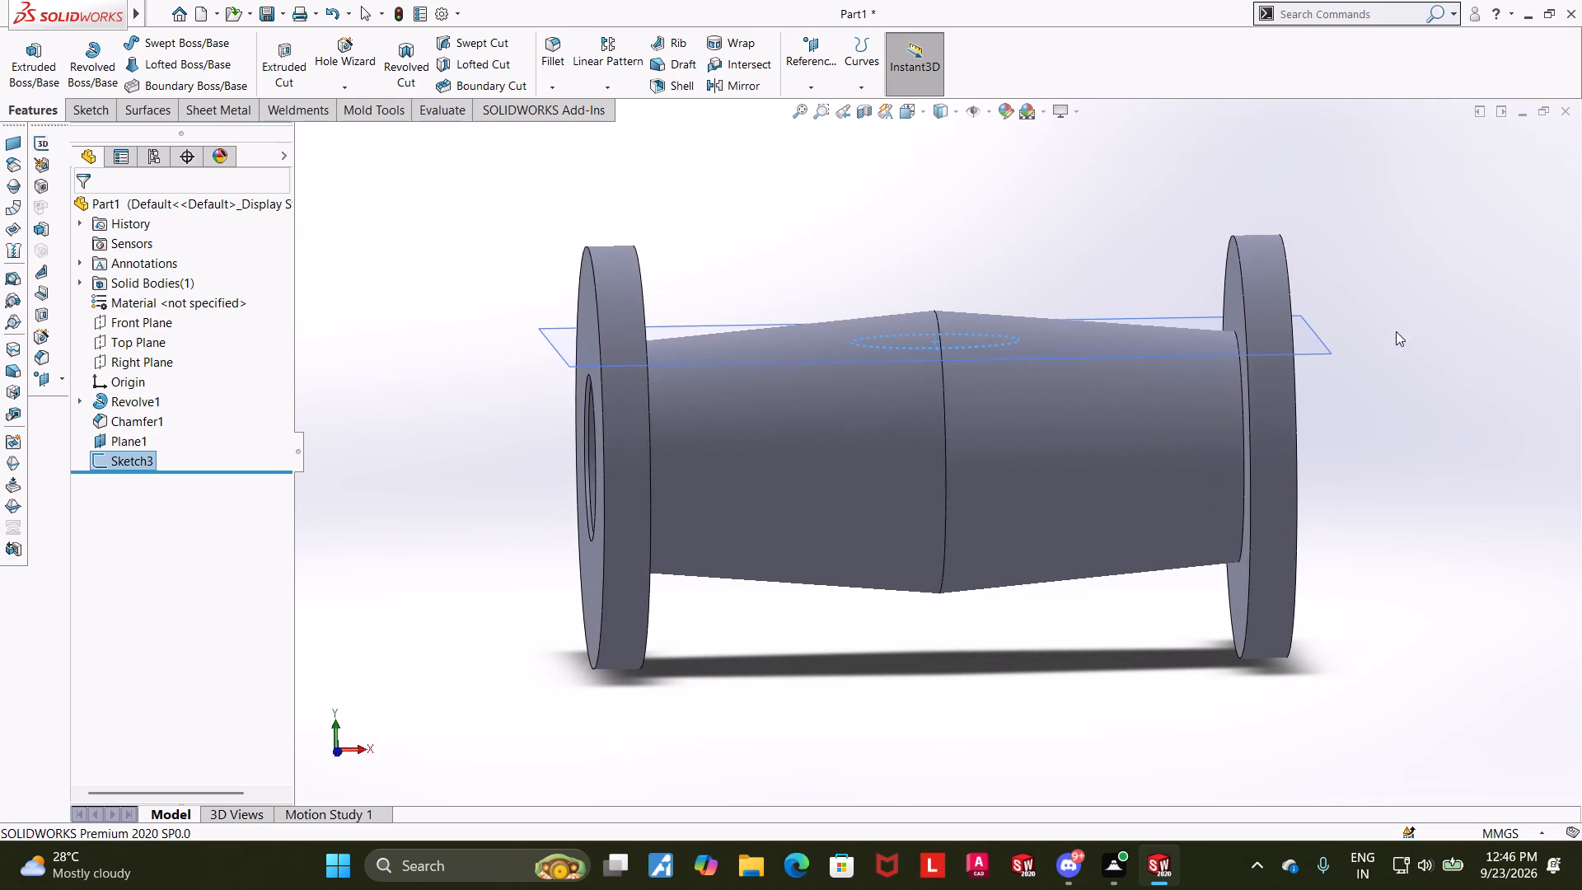
middle_drag(413, 468, 480, 452)
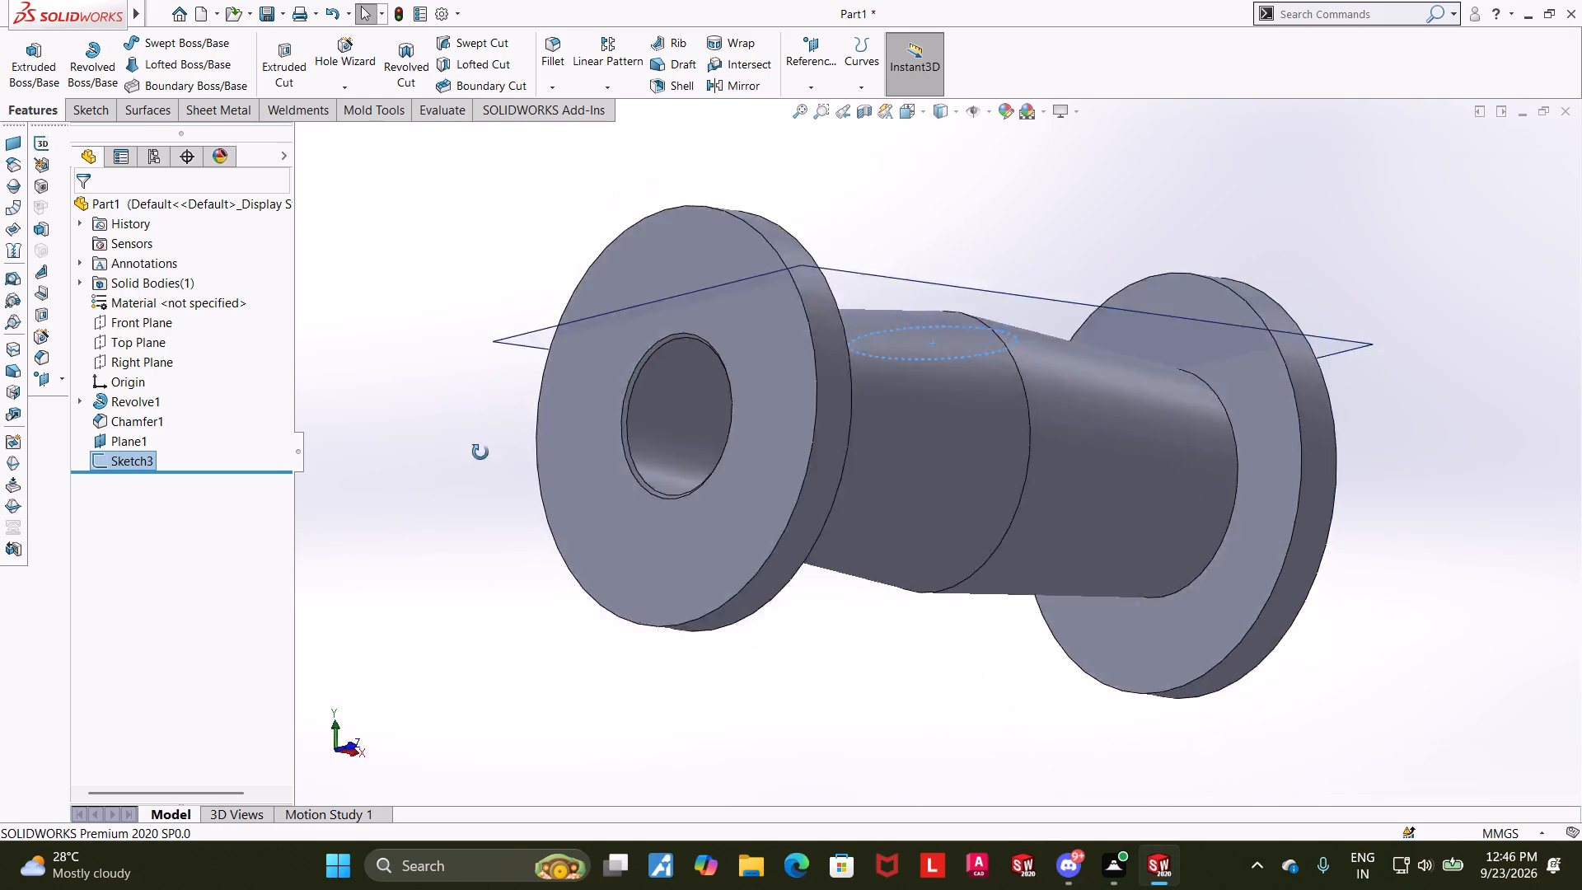
middle_drag(480, 452, 424, 485)
click(110, 468)
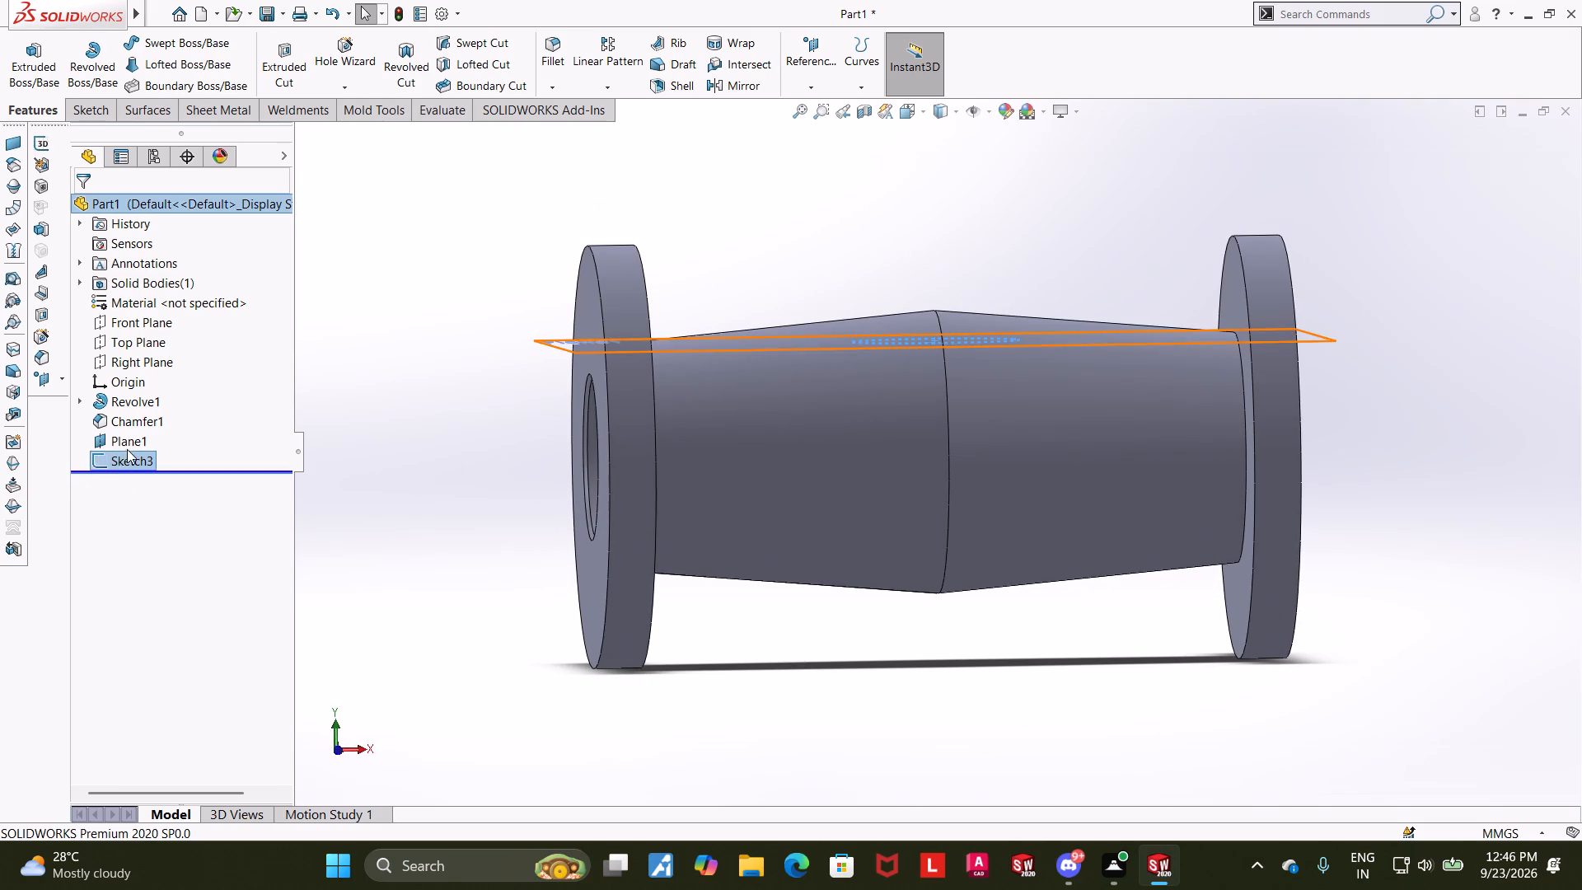
click(129, 452)
click(147, 405)
click(149, 466)
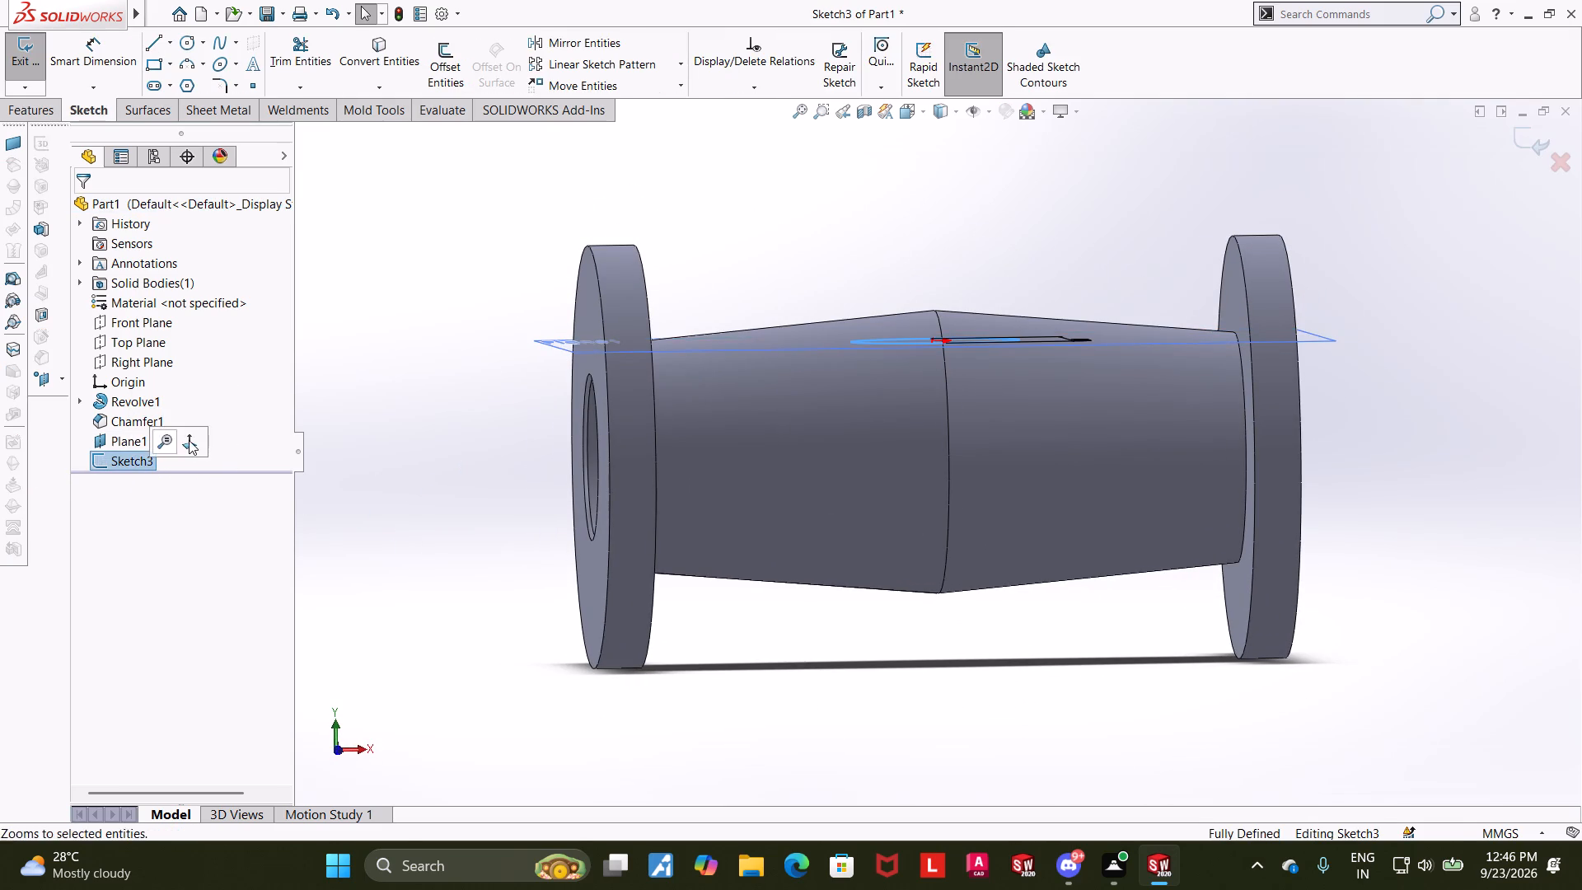
click(189, 440)
middle_drag(1319, 389, 1316, 320)
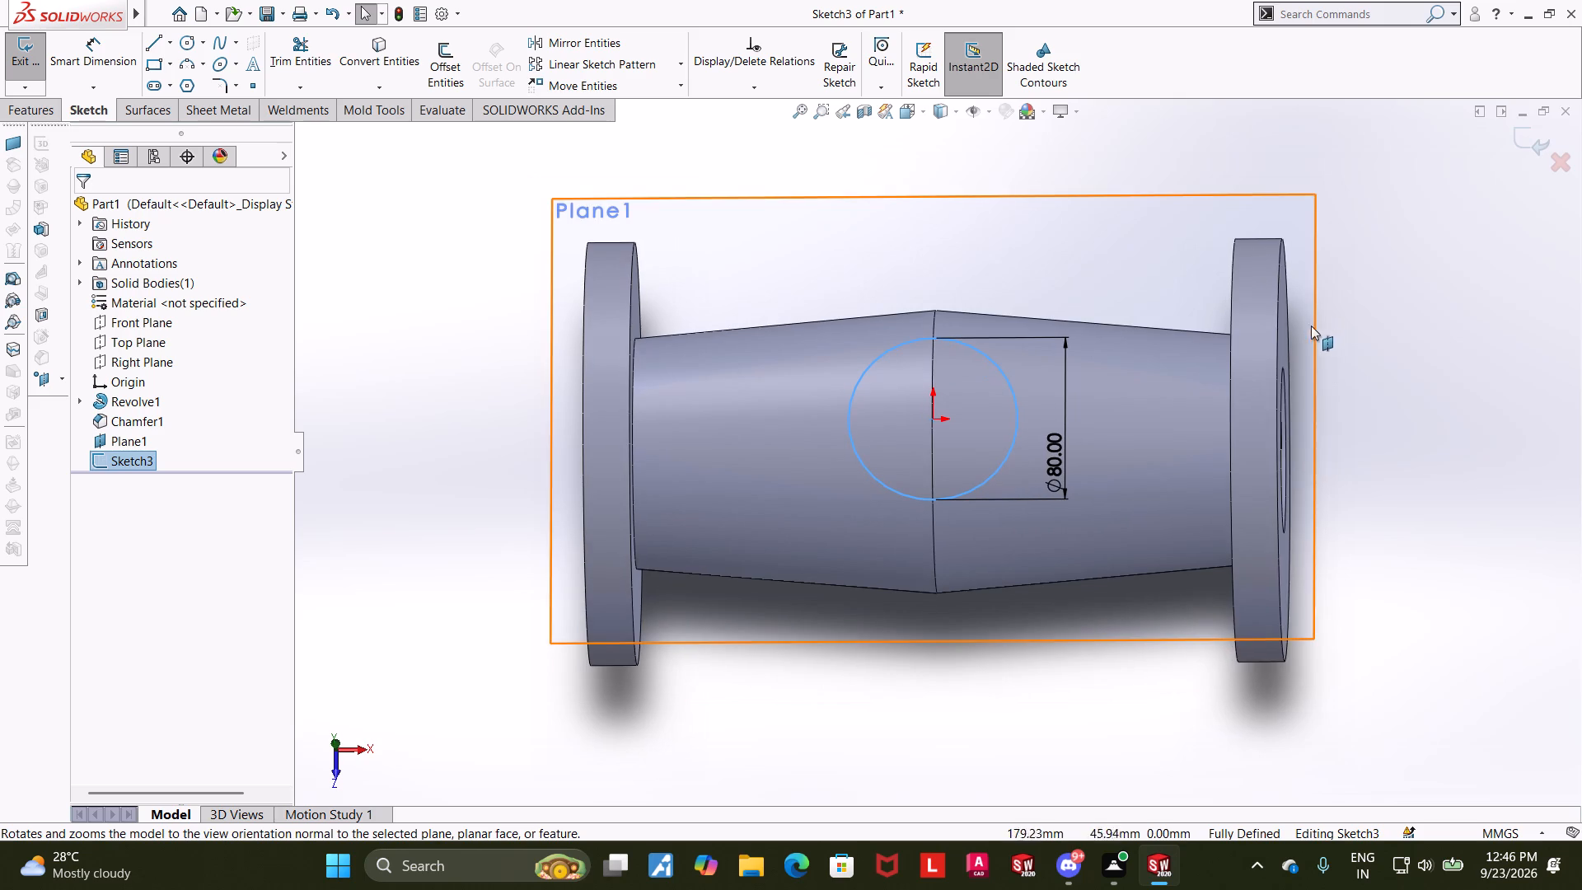
click(1510, 133)
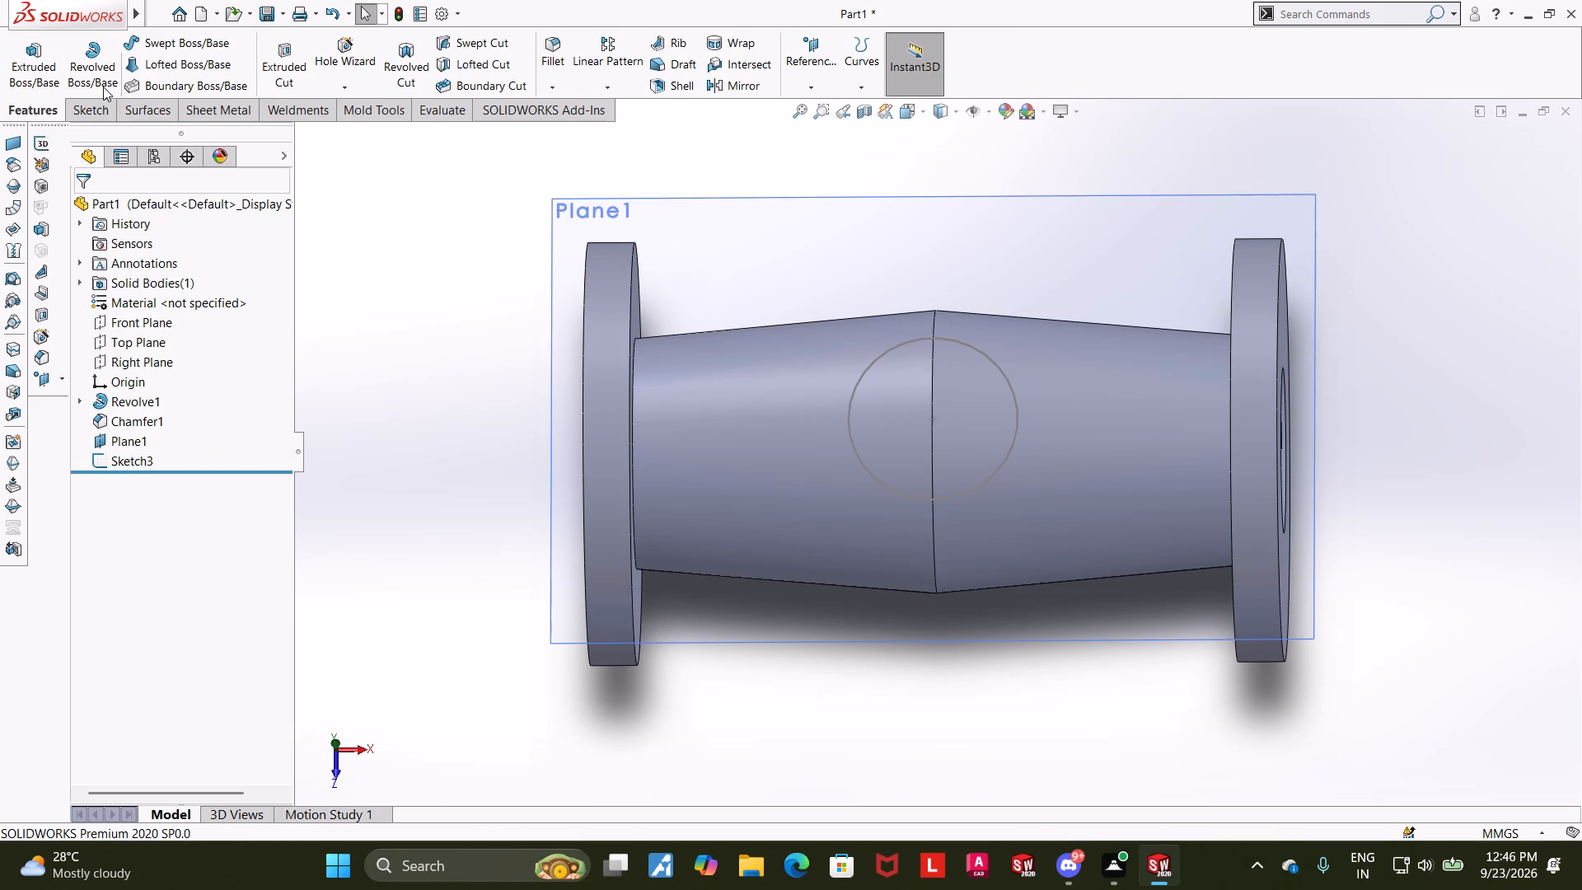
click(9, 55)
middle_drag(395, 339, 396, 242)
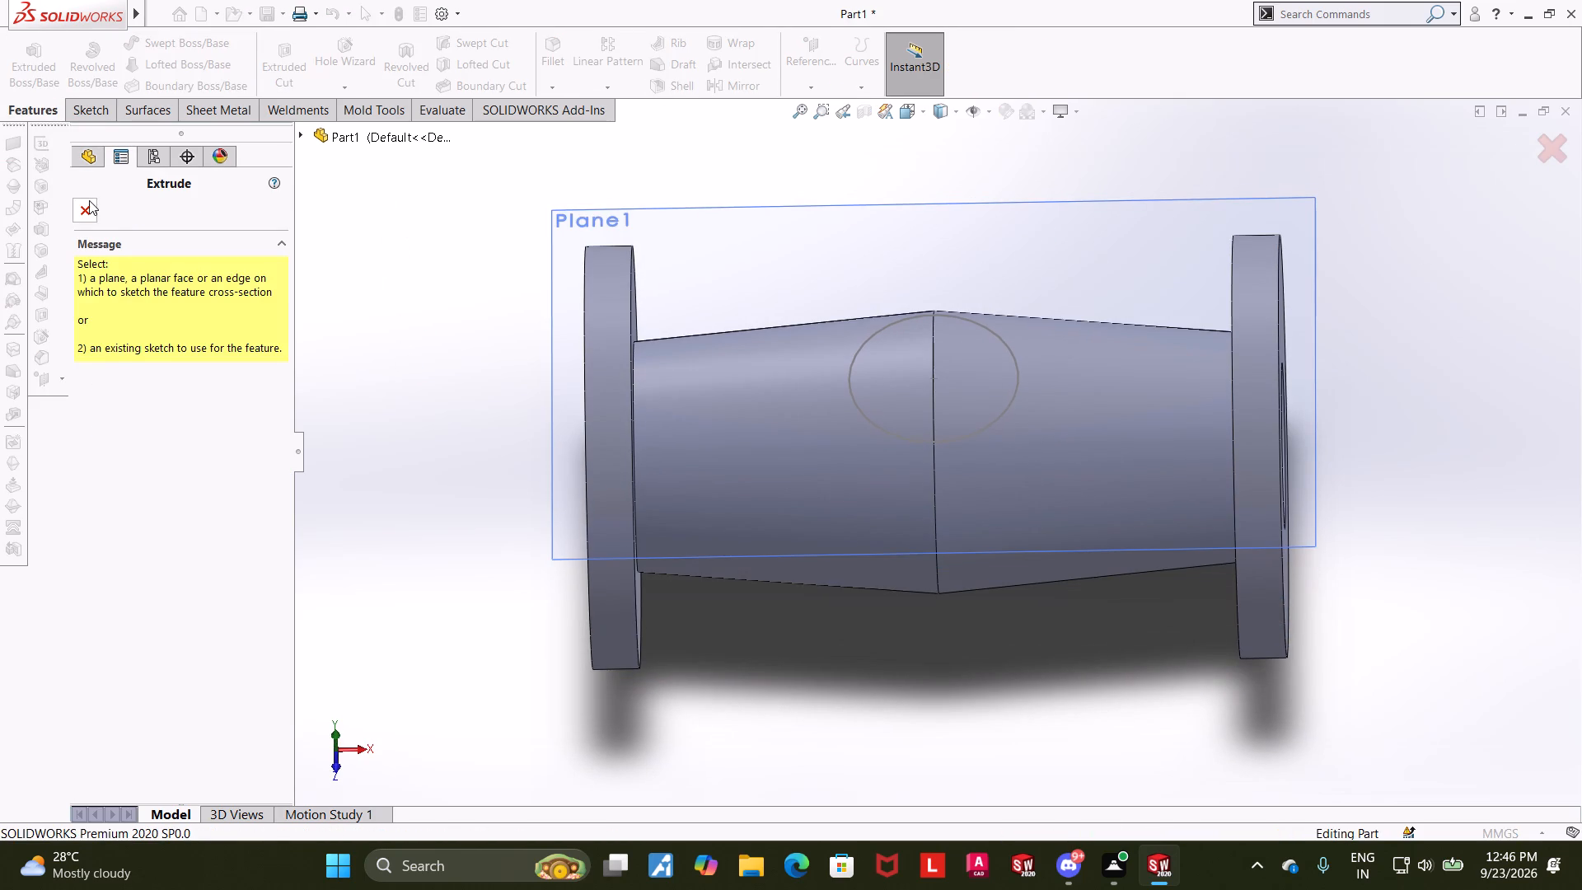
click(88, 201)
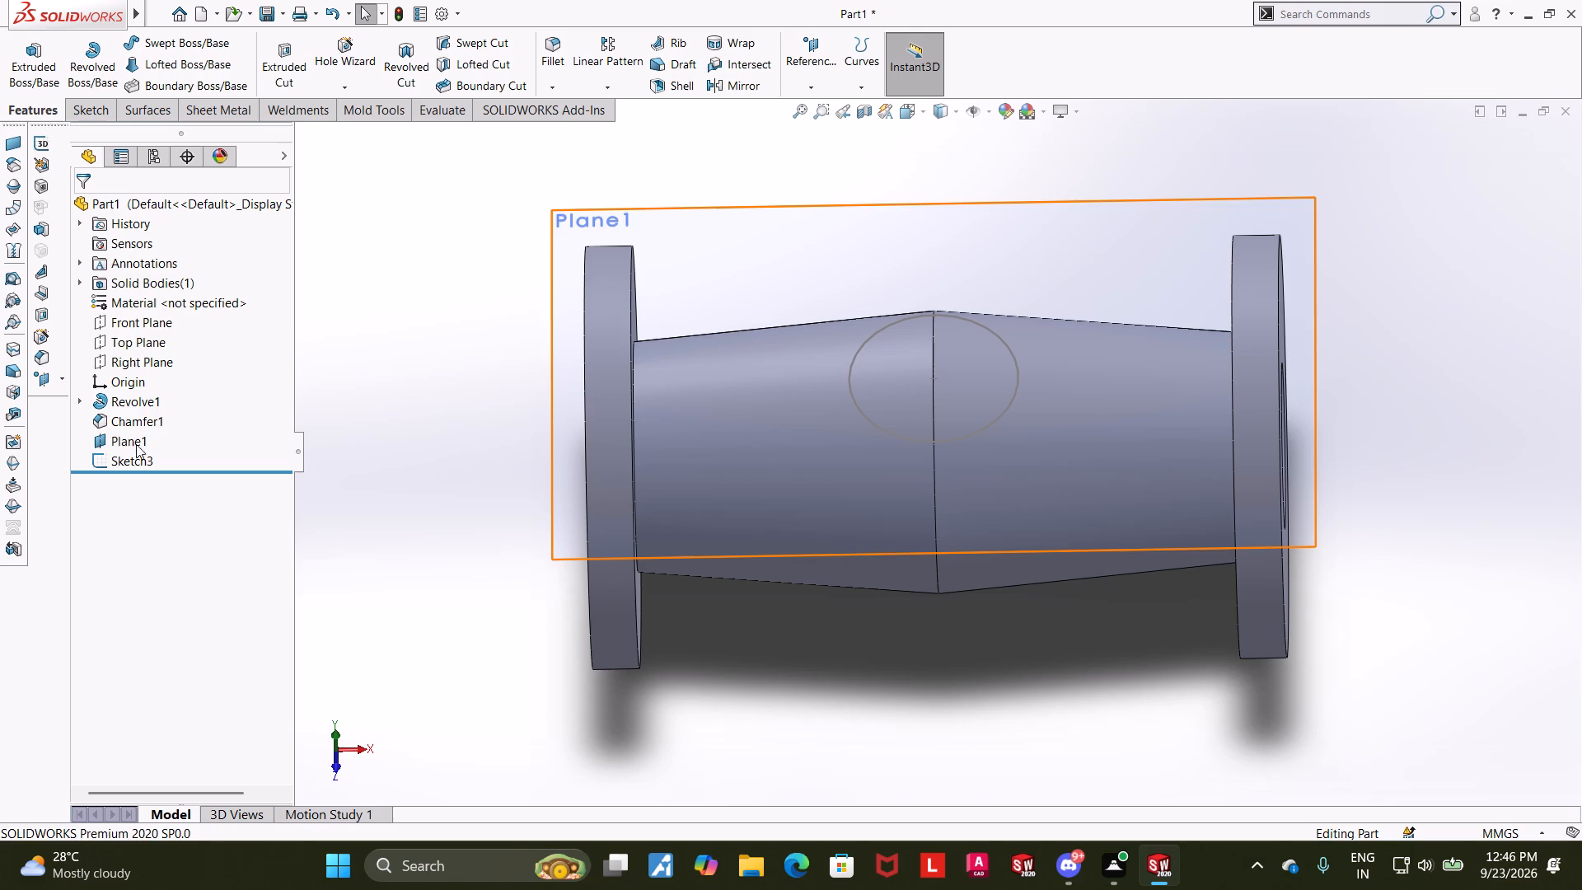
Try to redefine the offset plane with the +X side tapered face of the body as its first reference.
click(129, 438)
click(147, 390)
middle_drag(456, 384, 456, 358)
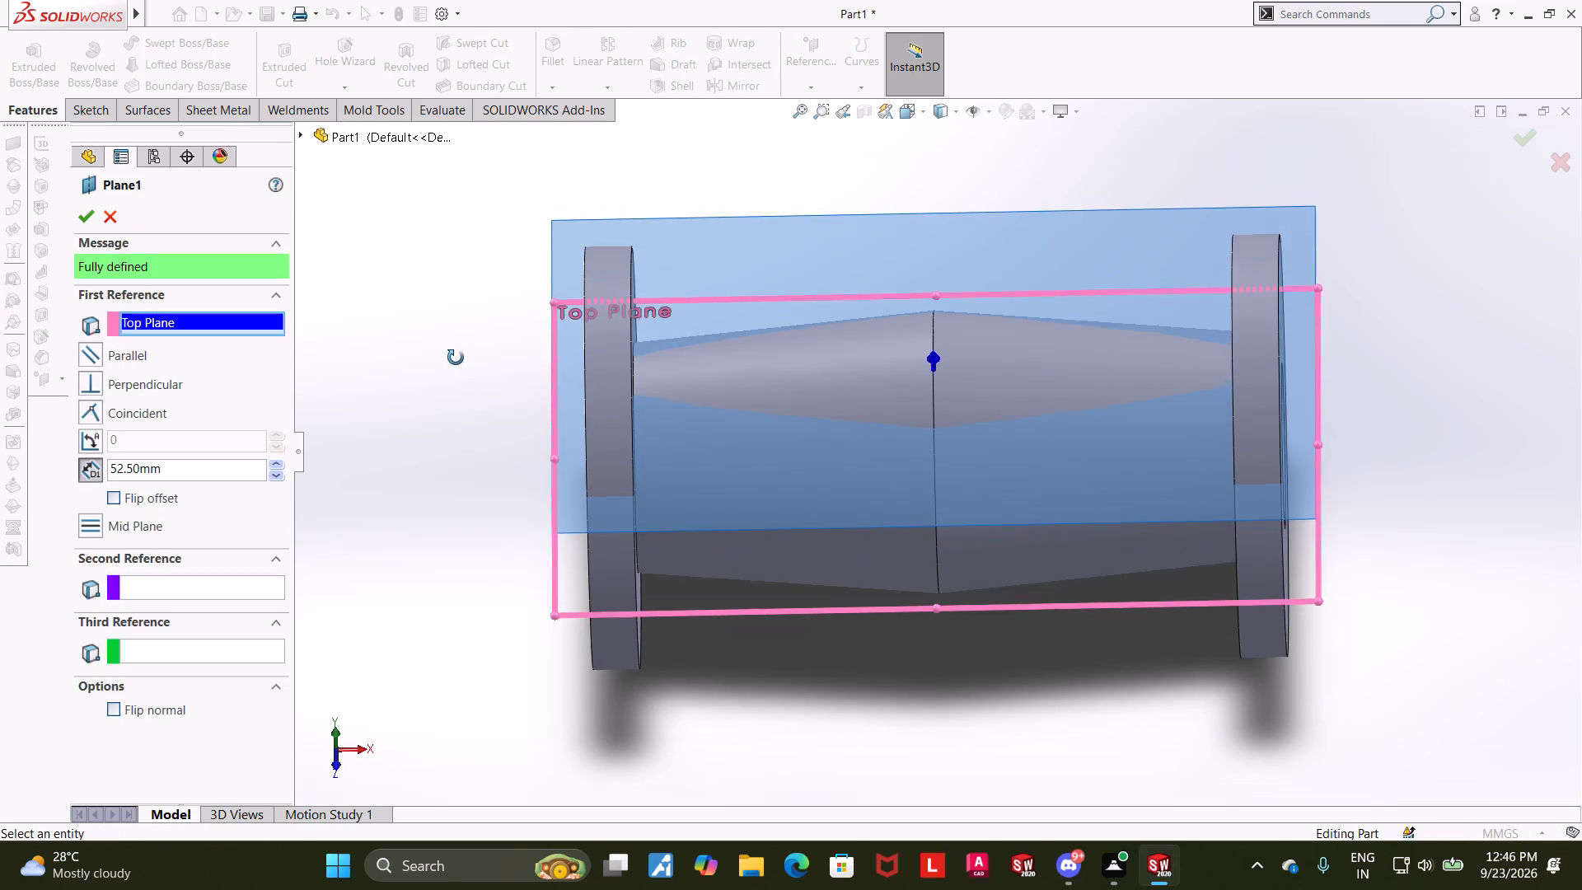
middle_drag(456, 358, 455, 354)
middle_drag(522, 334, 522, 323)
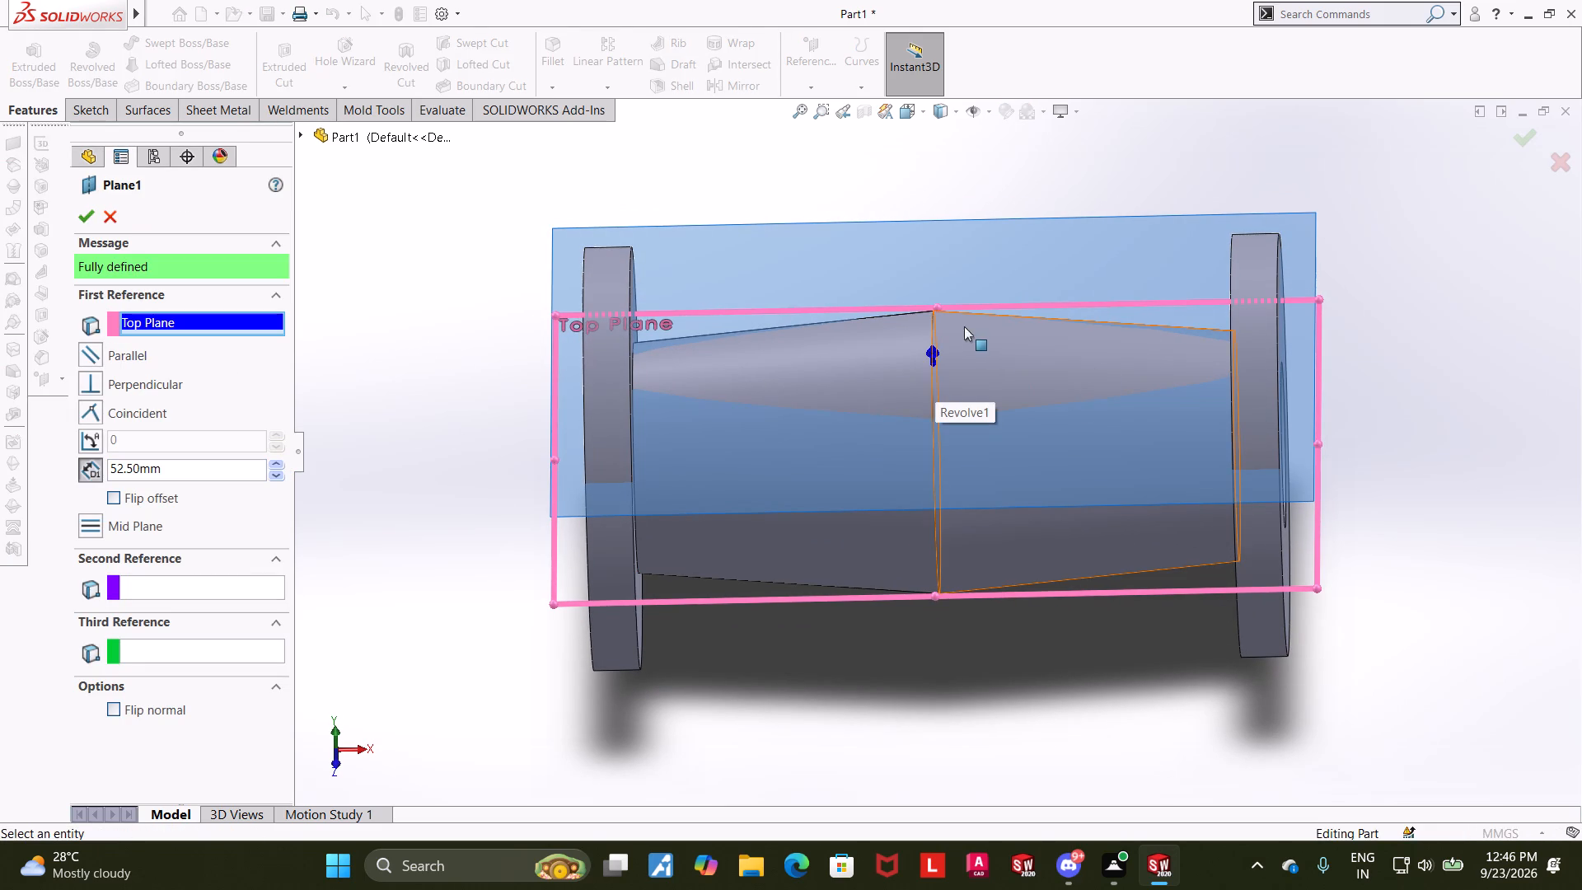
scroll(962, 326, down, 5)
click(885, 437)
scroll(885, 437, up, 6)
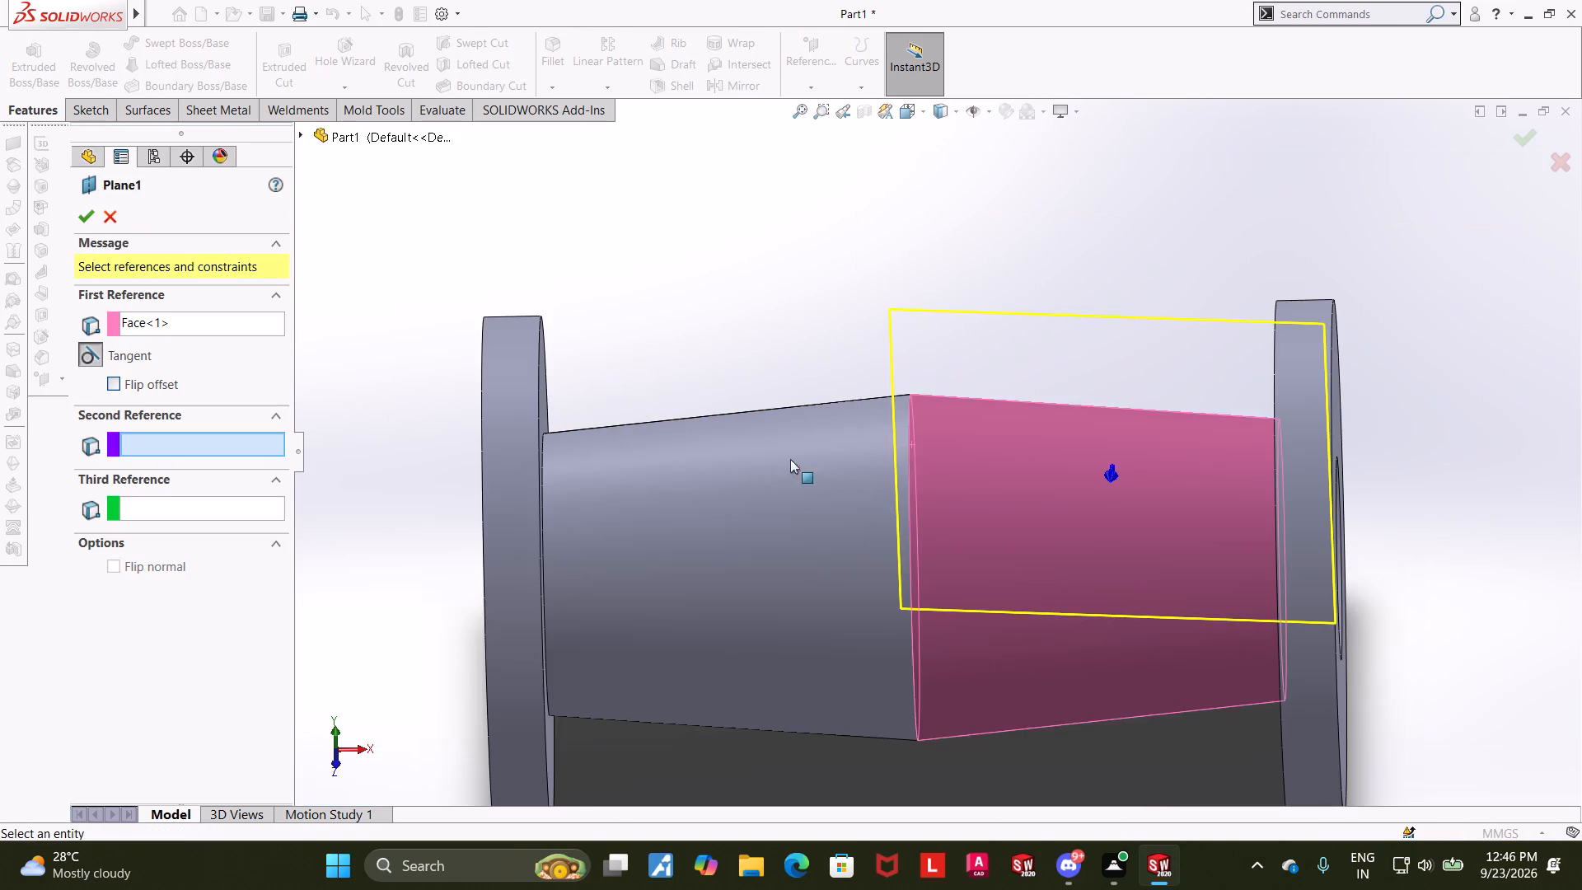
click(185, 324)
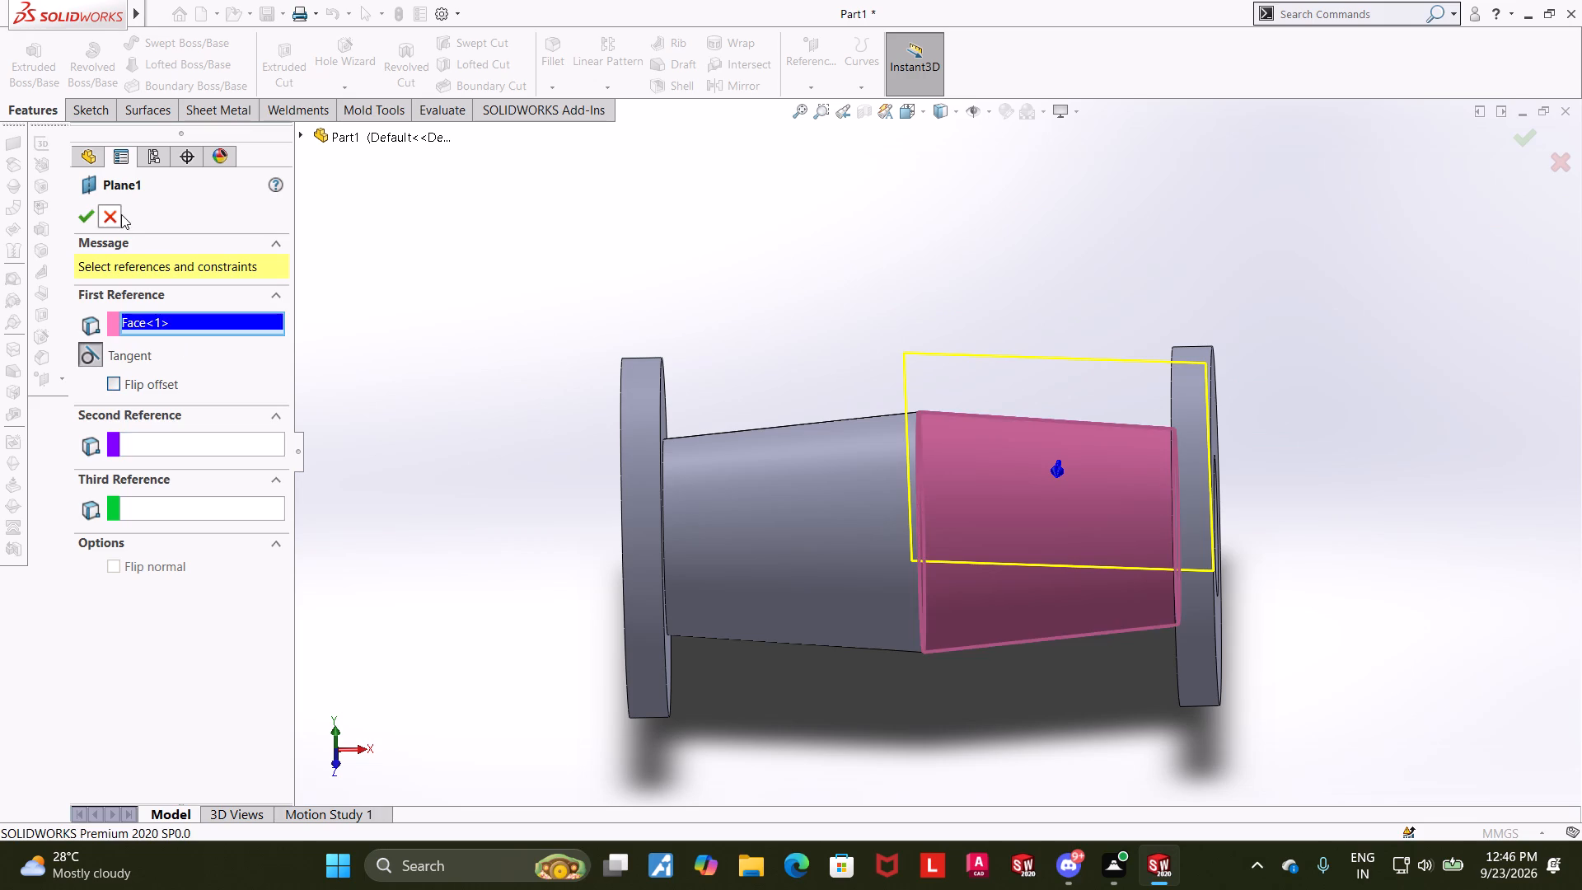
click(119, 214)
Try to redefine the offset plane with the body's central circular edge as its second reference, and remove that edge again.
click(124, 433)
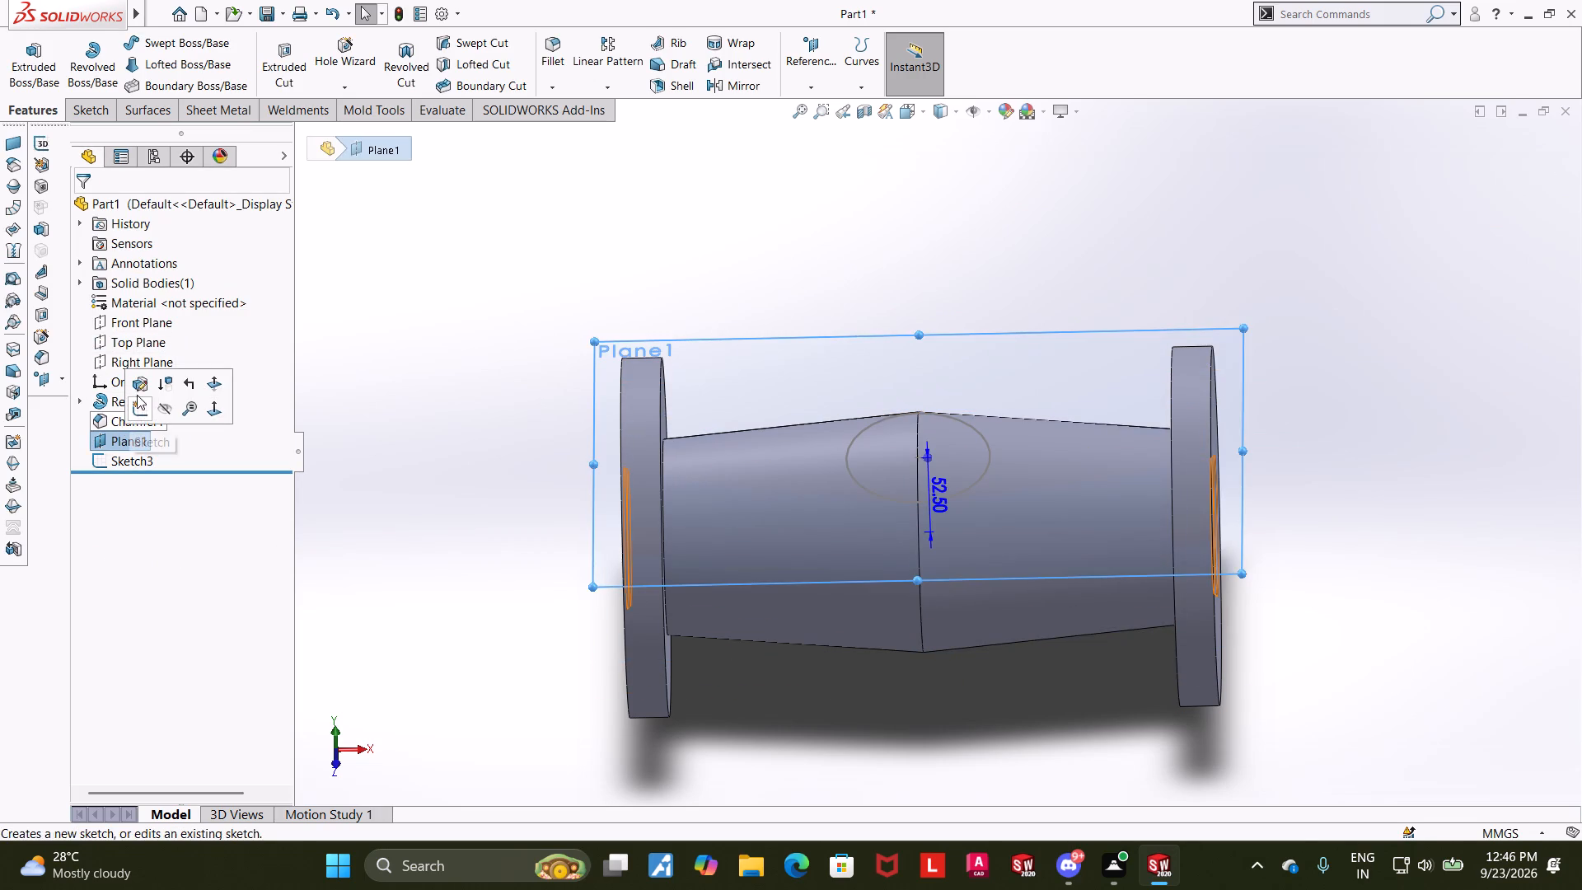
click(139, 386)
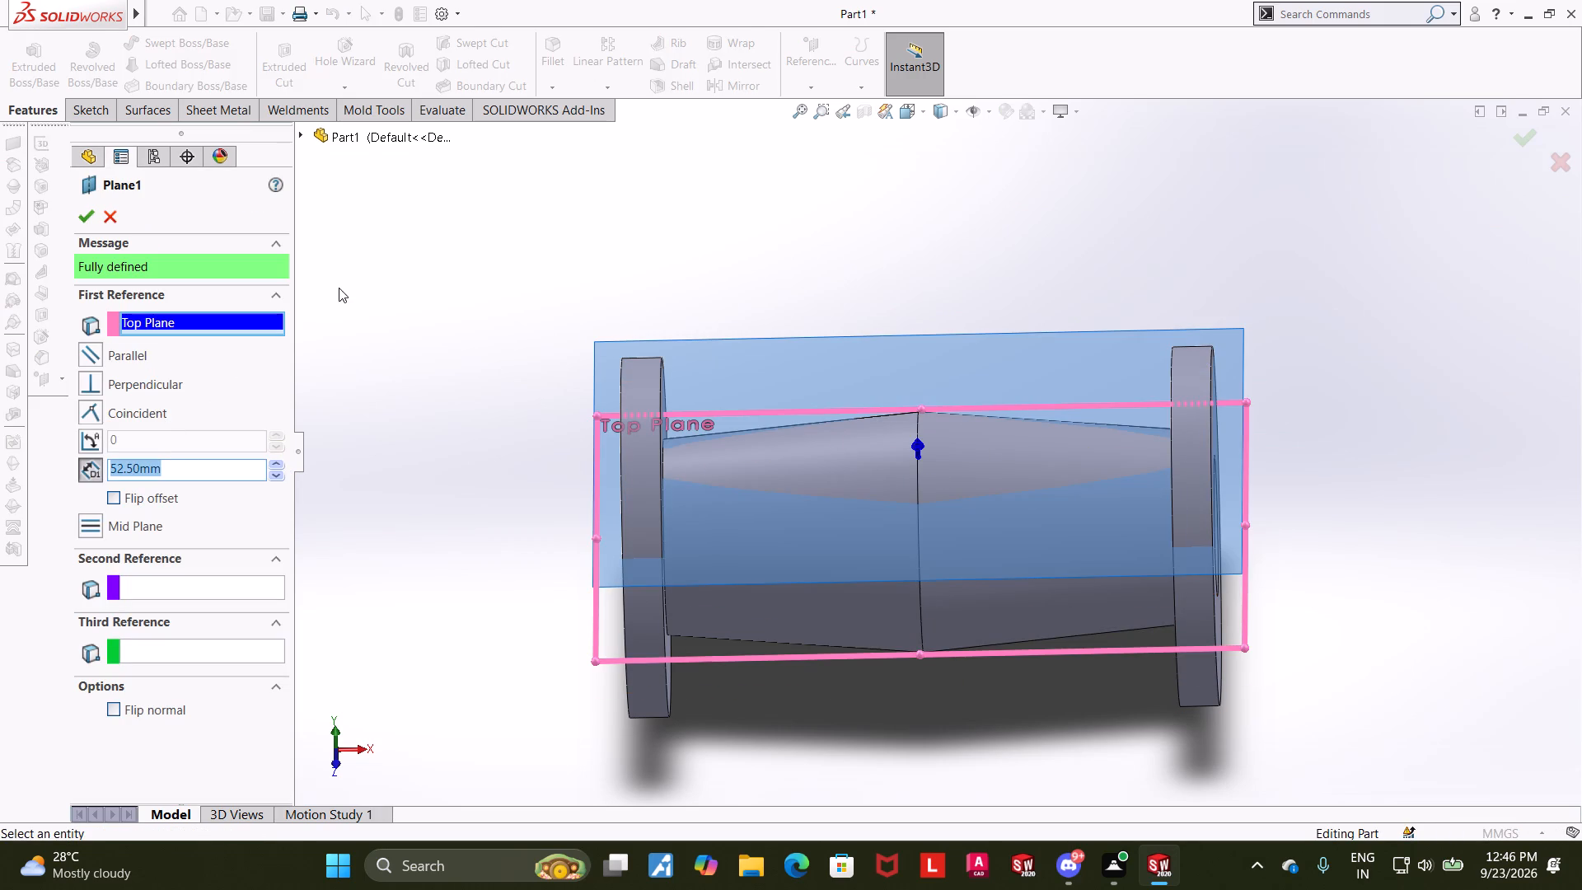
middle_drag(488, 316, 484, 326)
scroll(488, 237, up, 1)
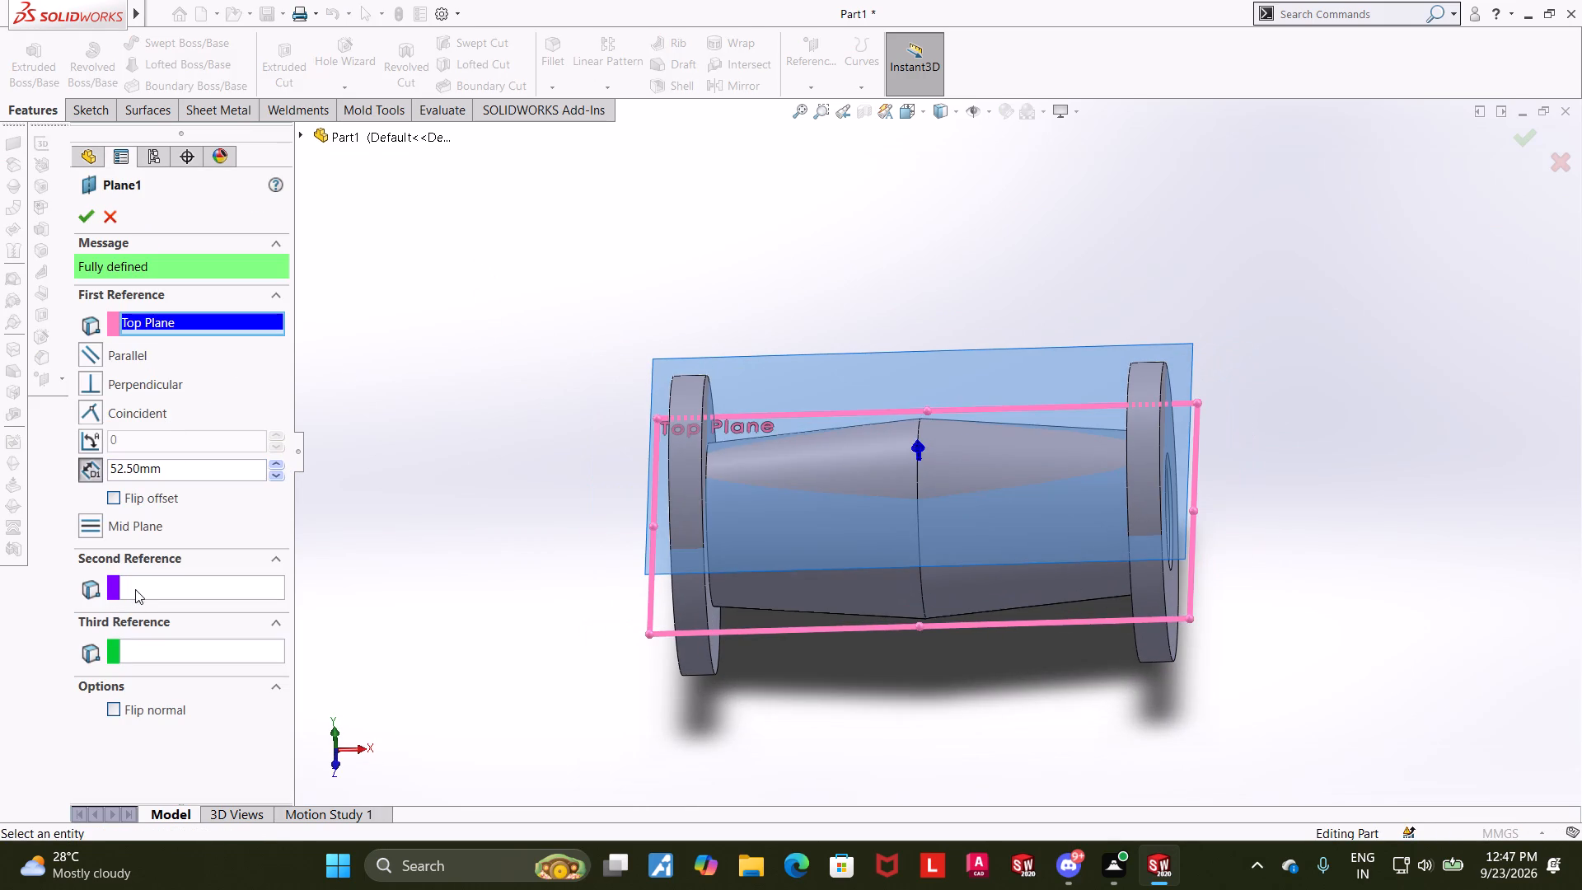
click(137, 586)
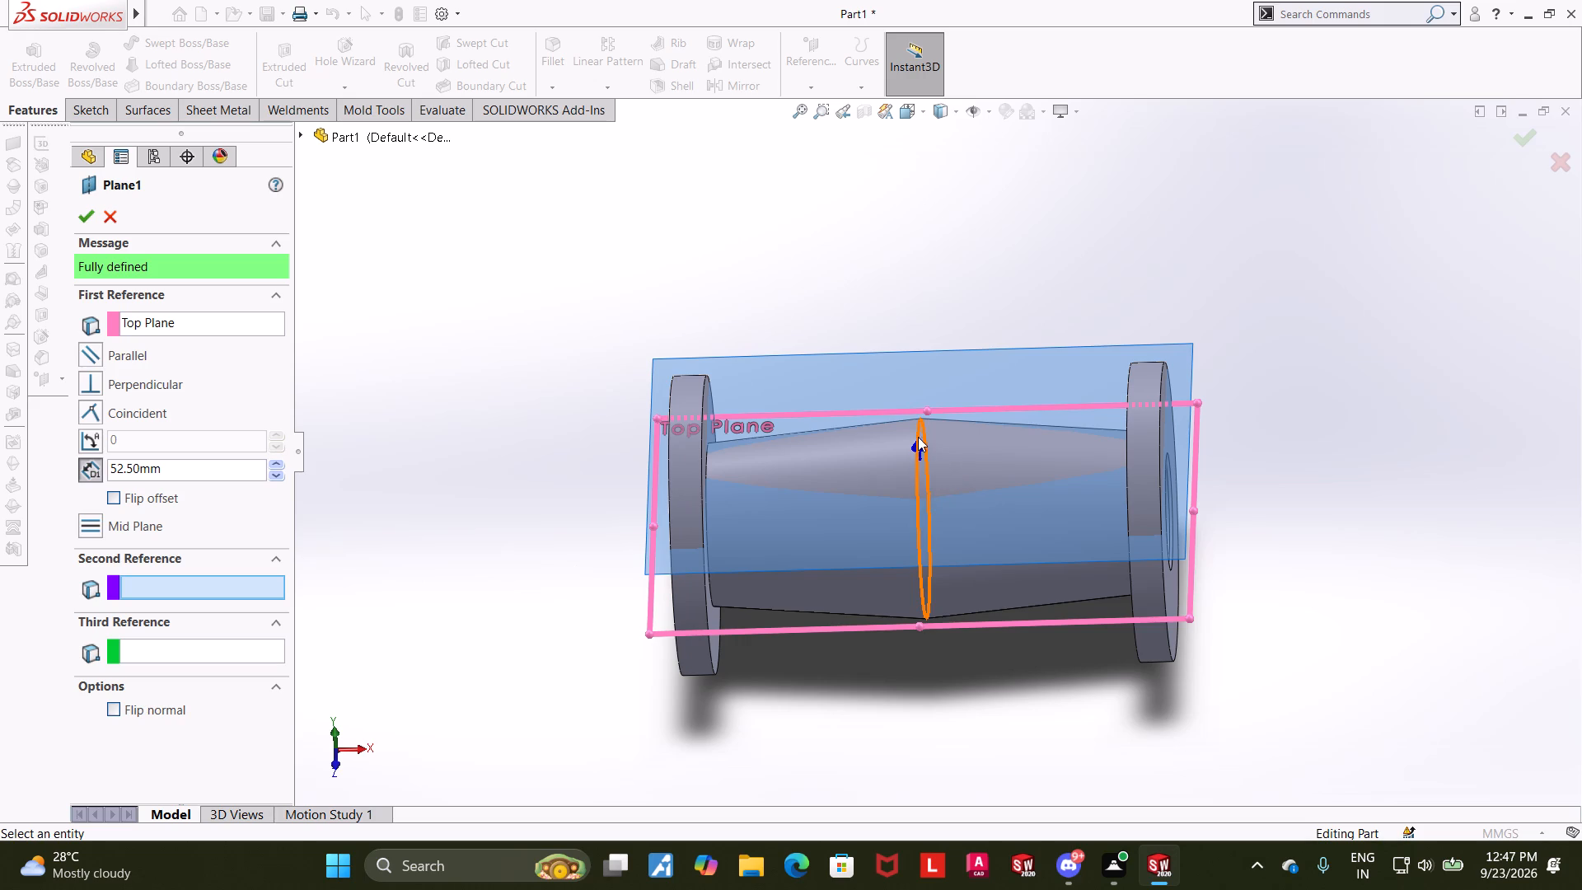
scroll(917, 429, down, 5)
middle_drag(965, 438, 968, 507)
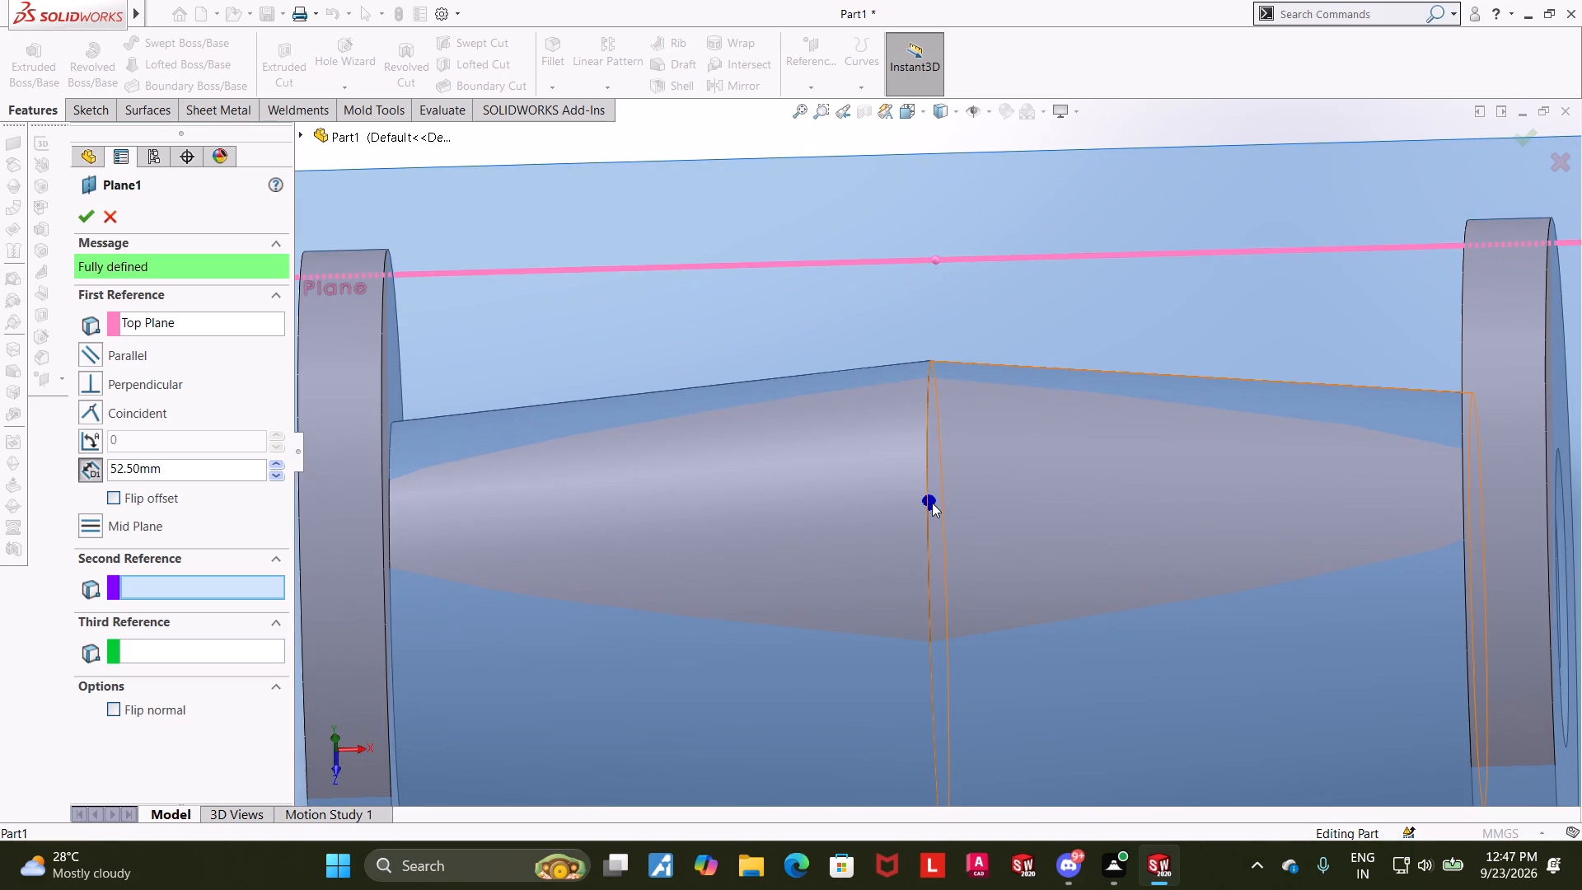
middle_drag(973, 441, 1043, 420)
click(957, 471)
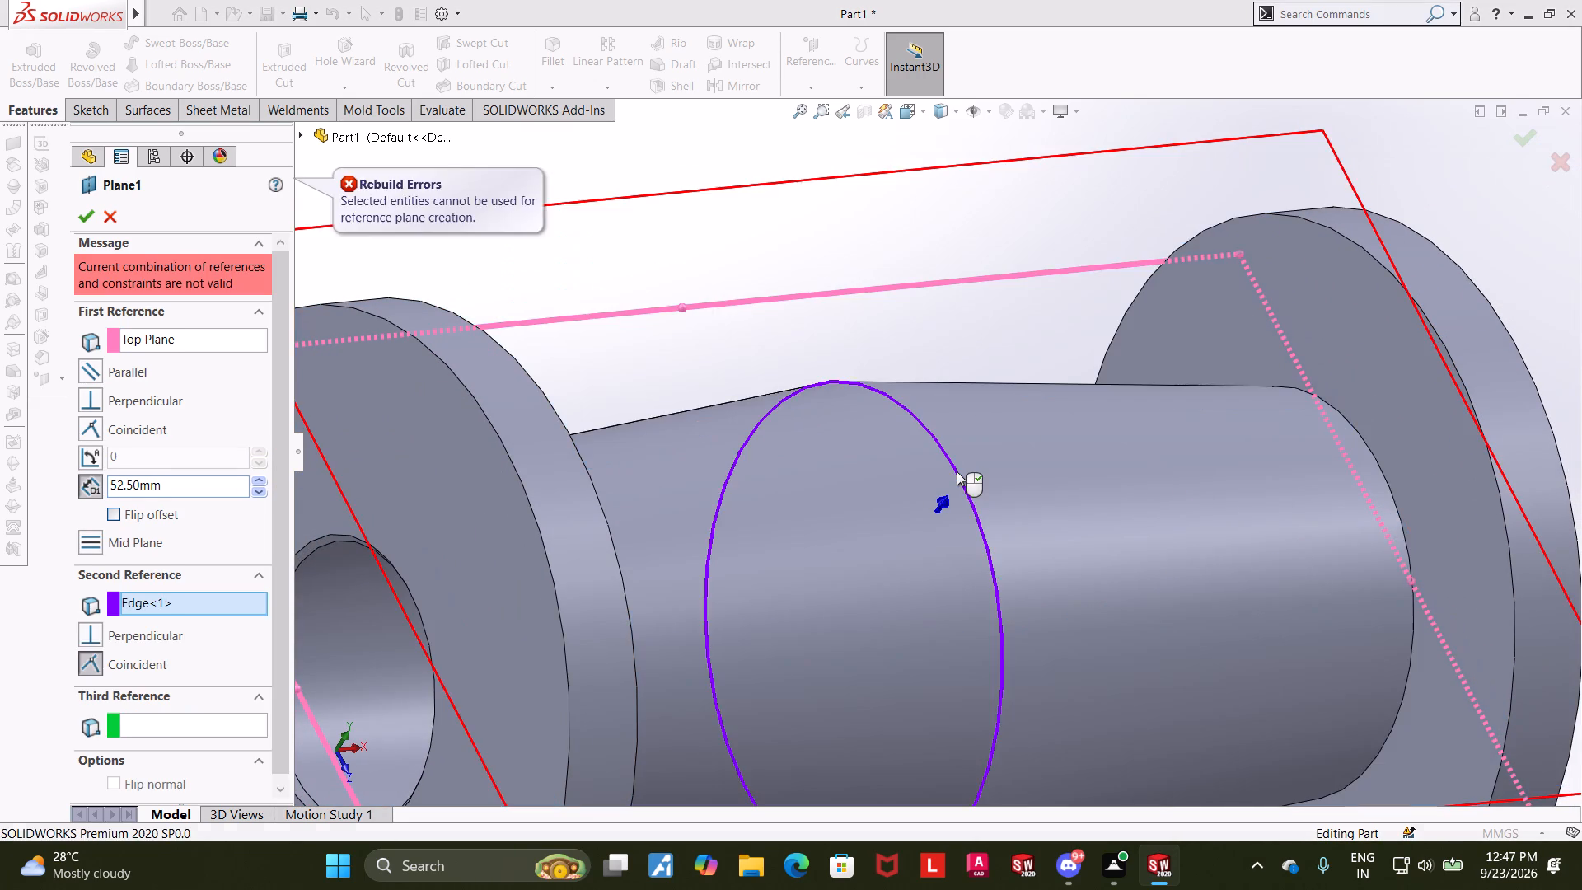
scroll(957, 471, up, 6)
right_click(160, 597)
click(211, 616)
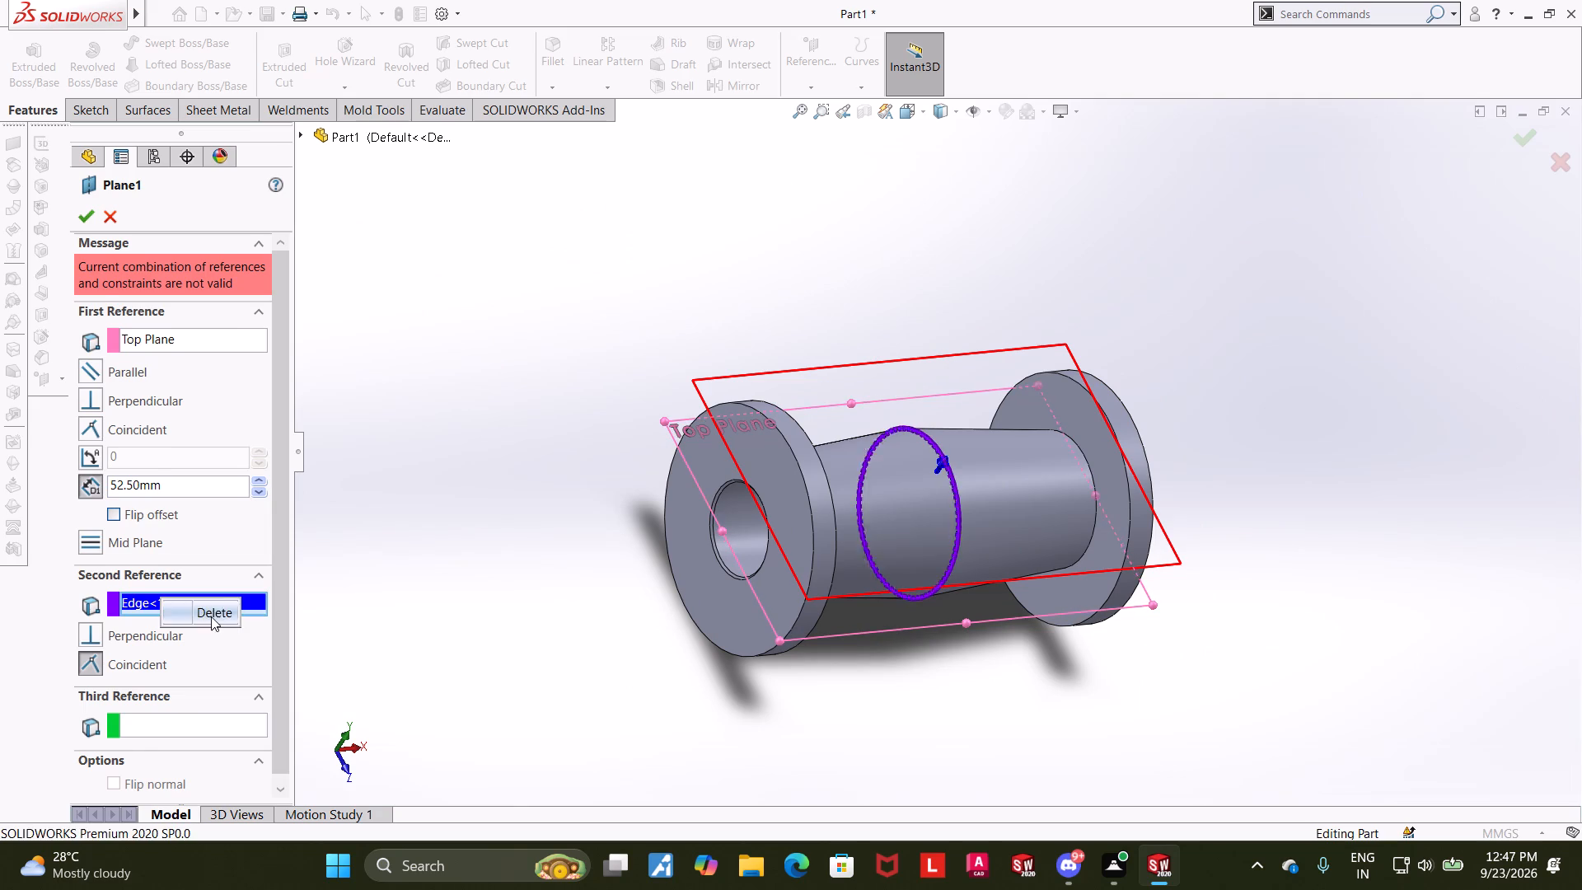
Examine the offset plane against the body's central ridge and cancel the plane edit.
scroll(966, 440, down, 3)
middle_drag(1385, 398, 1396, 152)
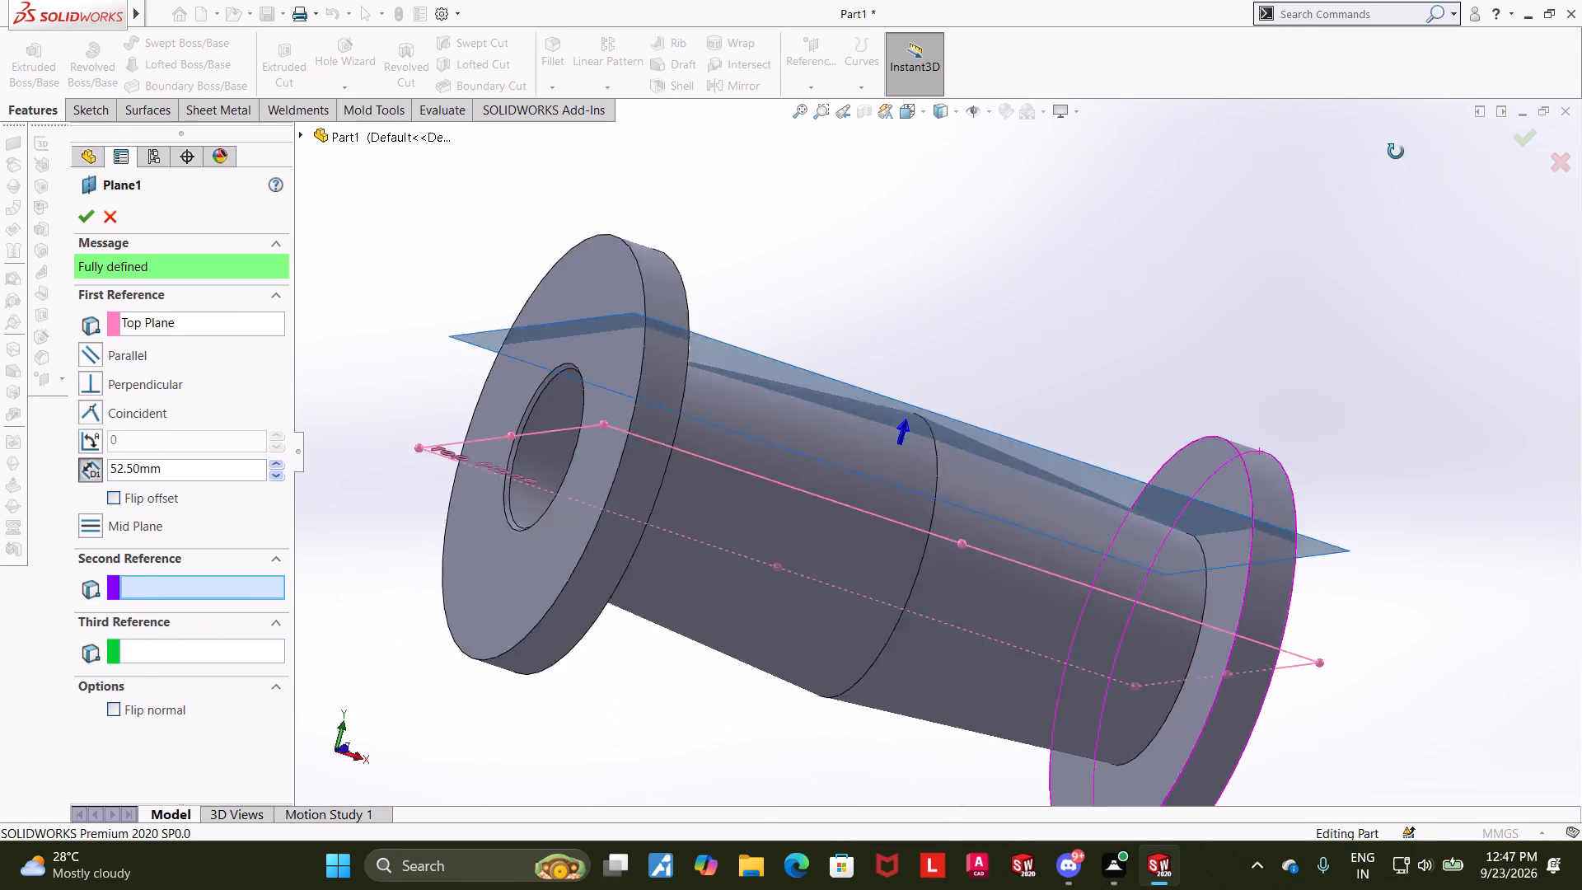
middle_drag(1396, 152, 1359, 245)
middle_drag(1347, 258, 1308, 326)
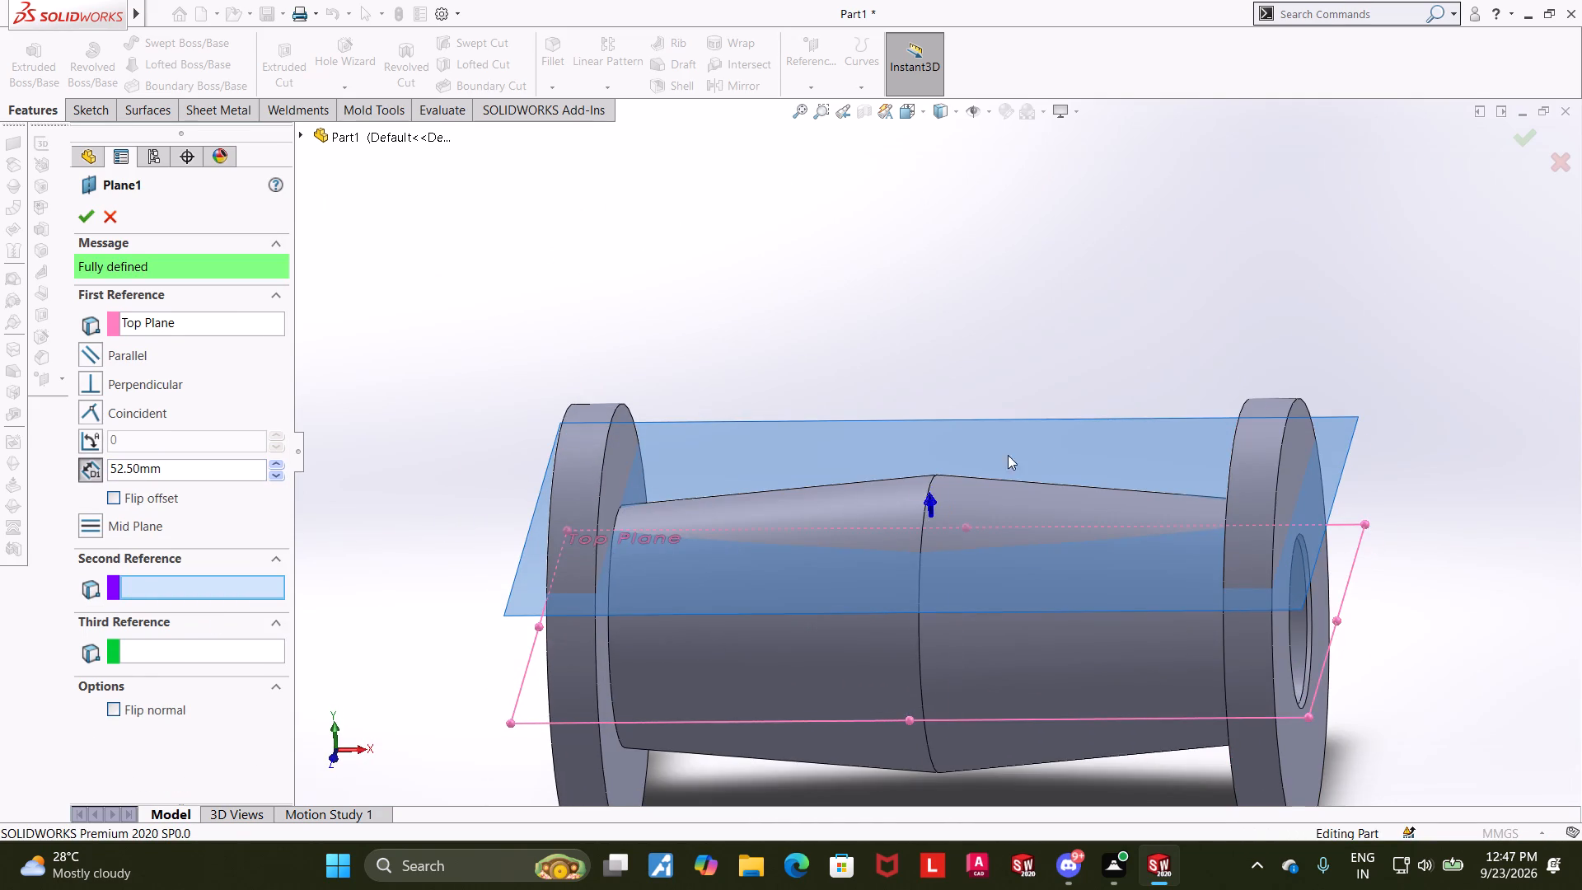
scroll(913, 482, down, 5)
scroll(960, 466, up, 5)
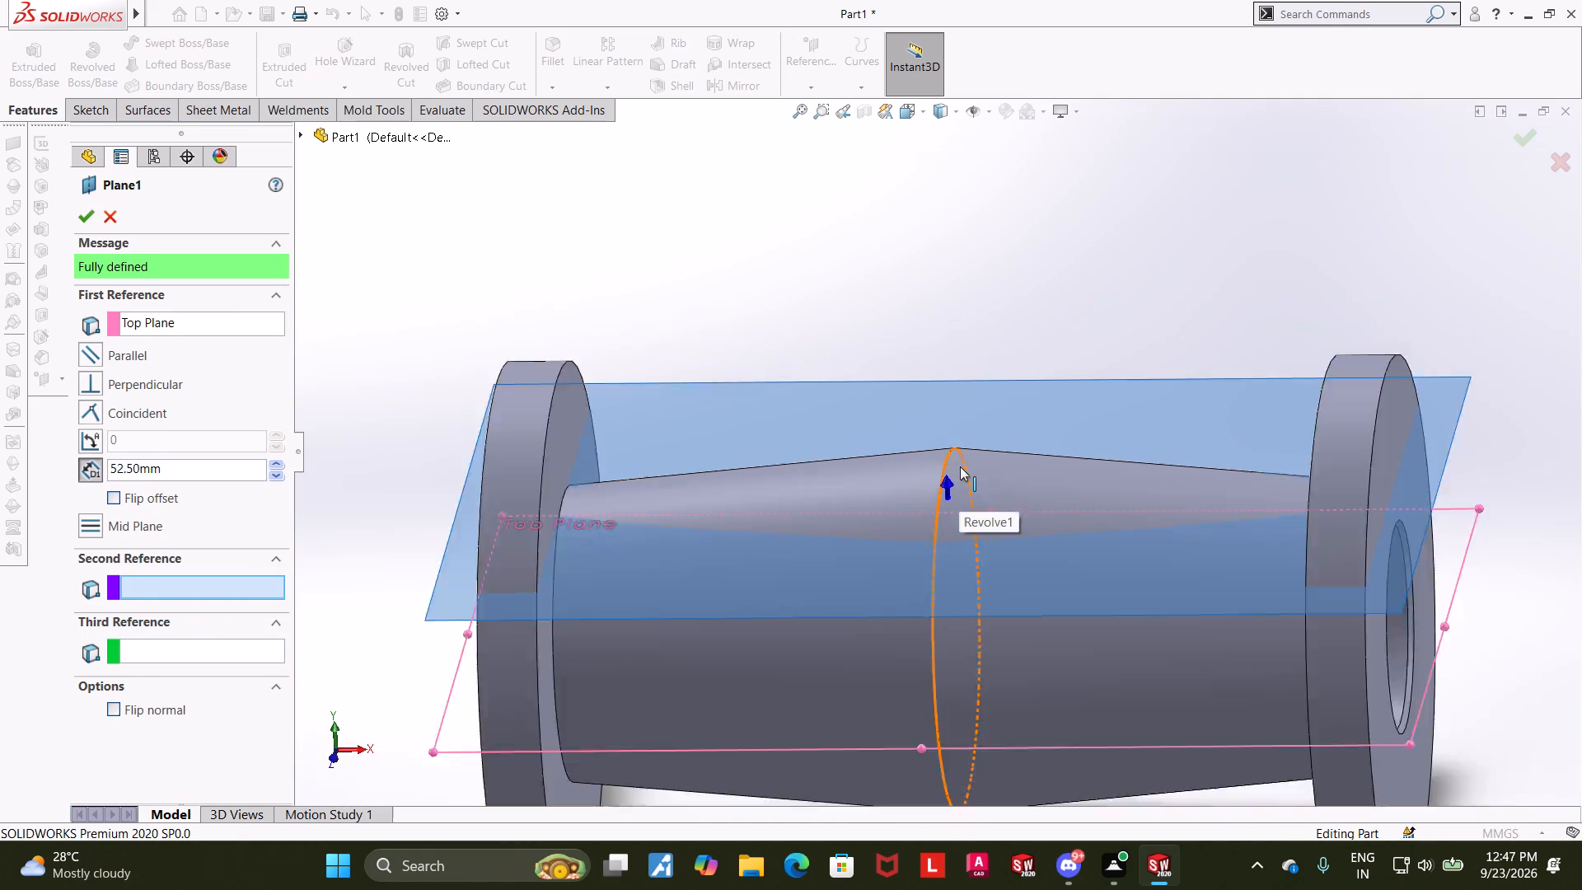
scroll(960, 466, up, 3)
middle_drag(1307, 416, 1352, 404)
click(108, 223)
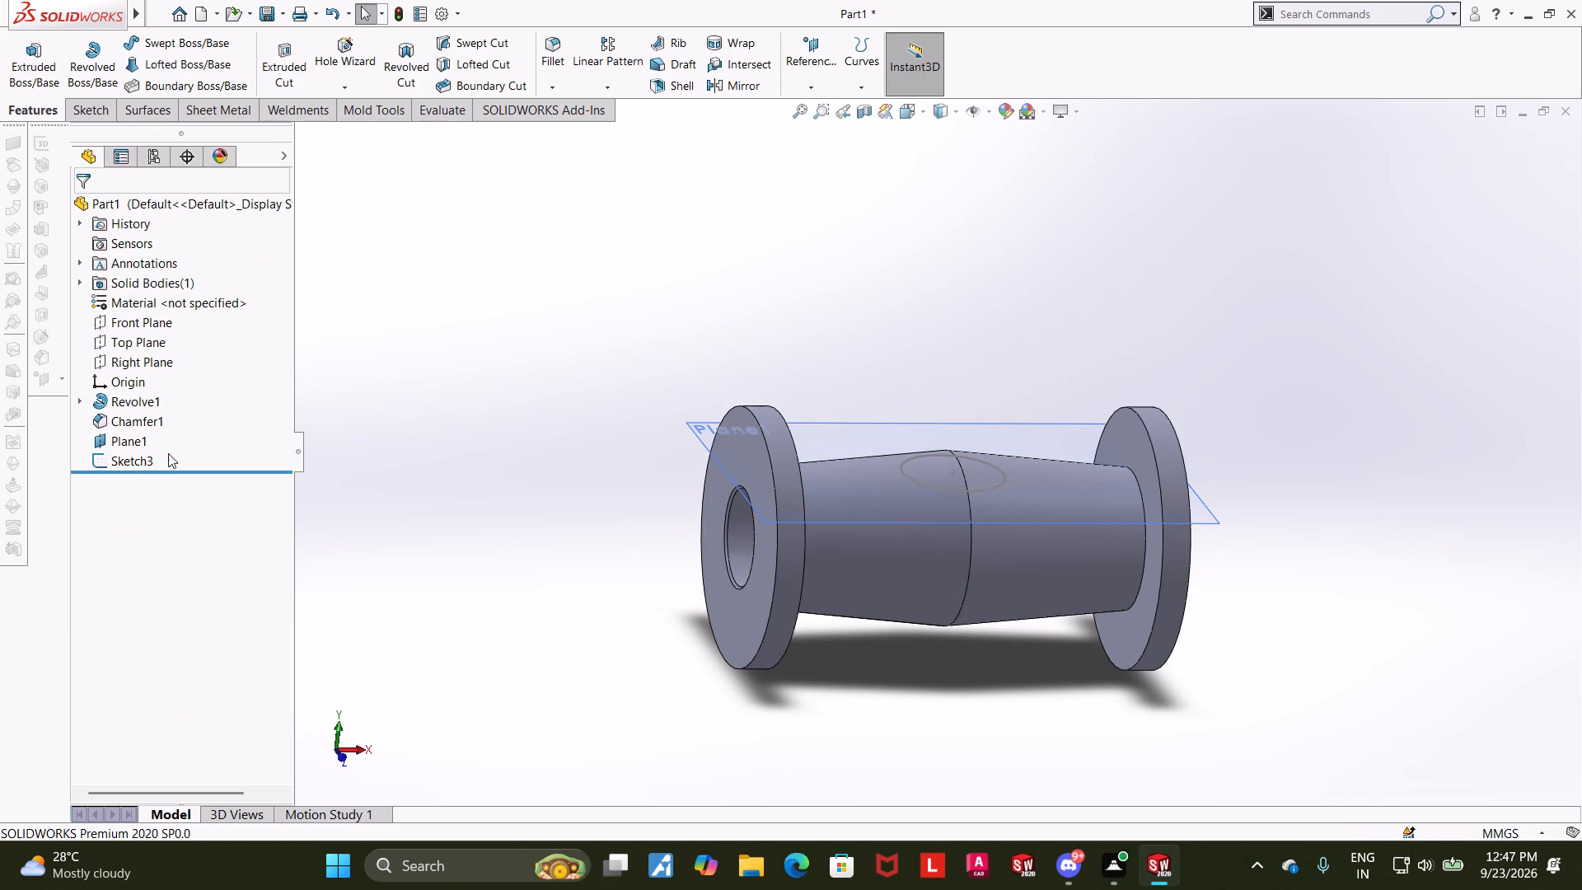
Delete the 80 mm circle sketch and the offset plane it was drawn on.
right_click(143, 457)
click(170, 570)
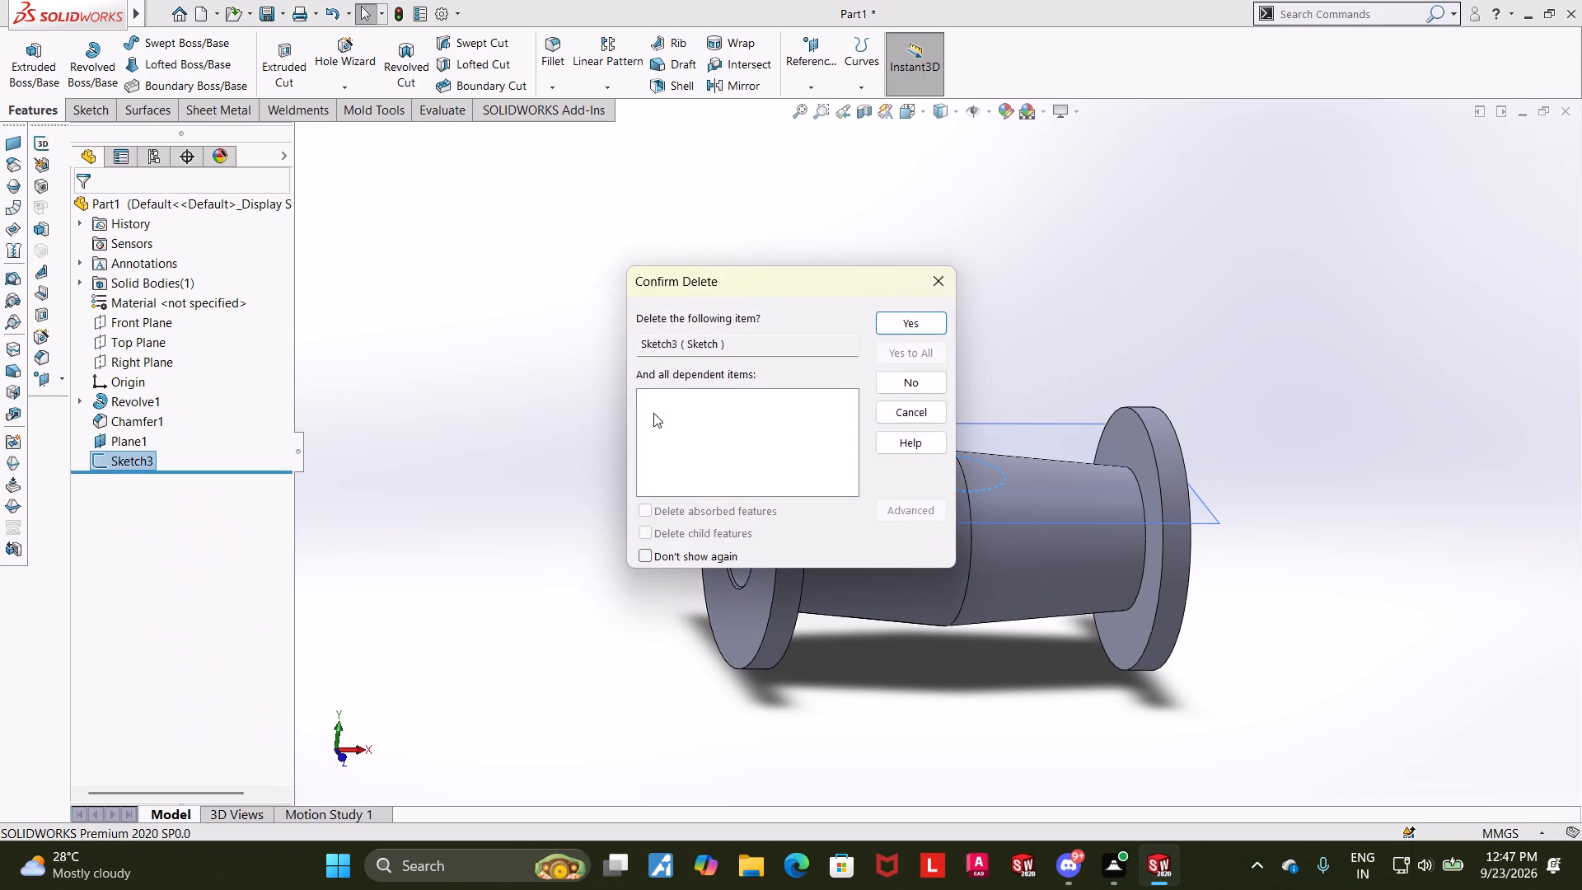
click(909, 321)
middle_drag(1183, 308, 1156, 259)
scroll(1156, 259, up, 1)
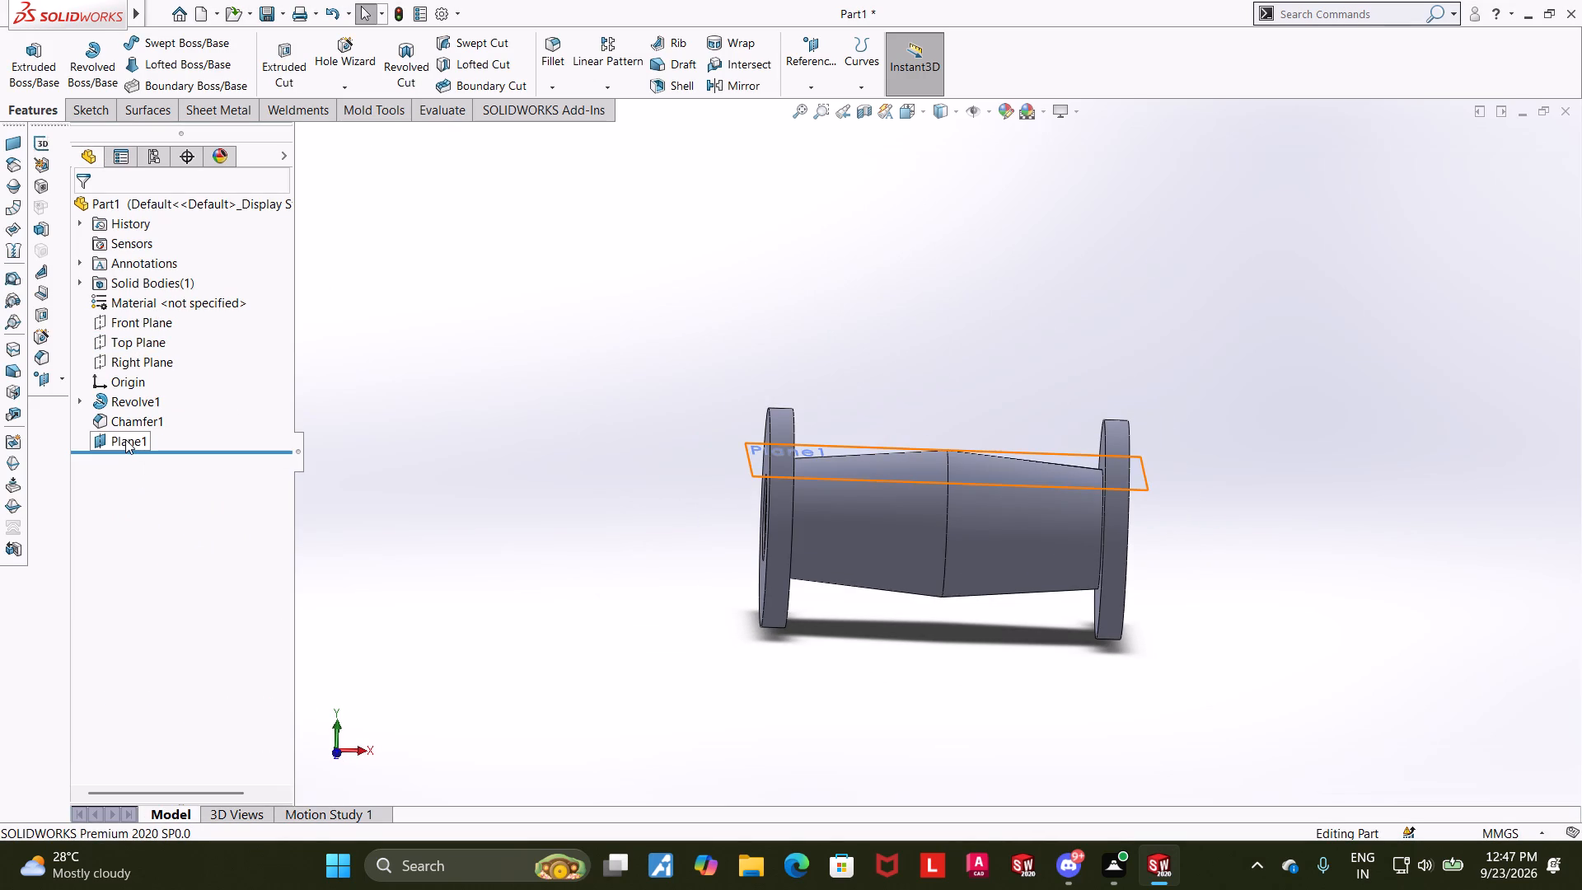
right_click(125, 439)
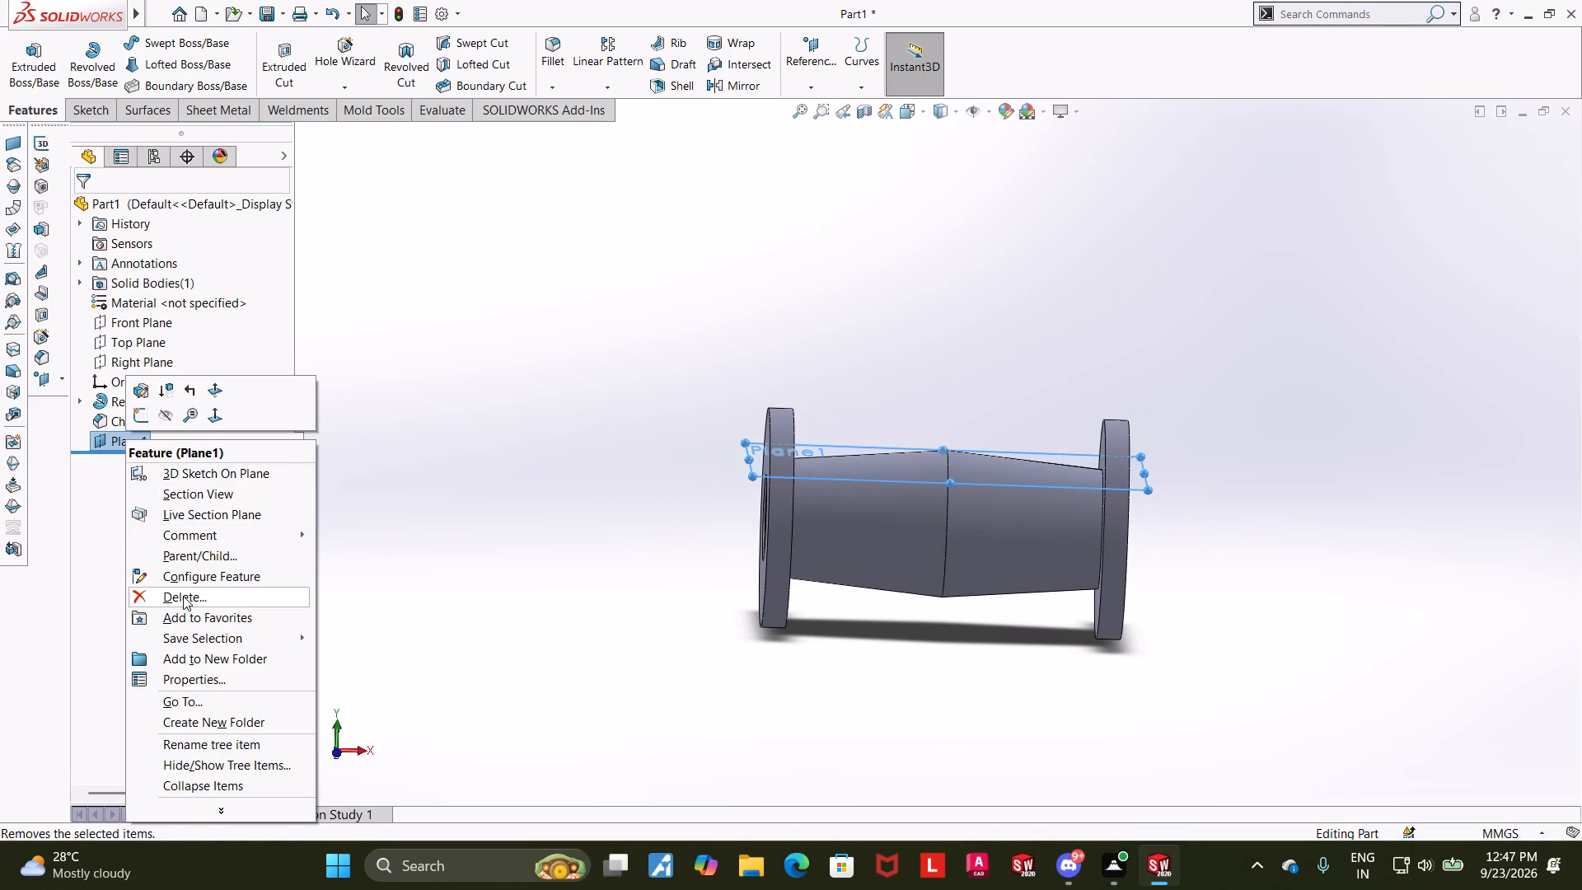
click(183, 596)
click(954, 318)
click(939, 321)
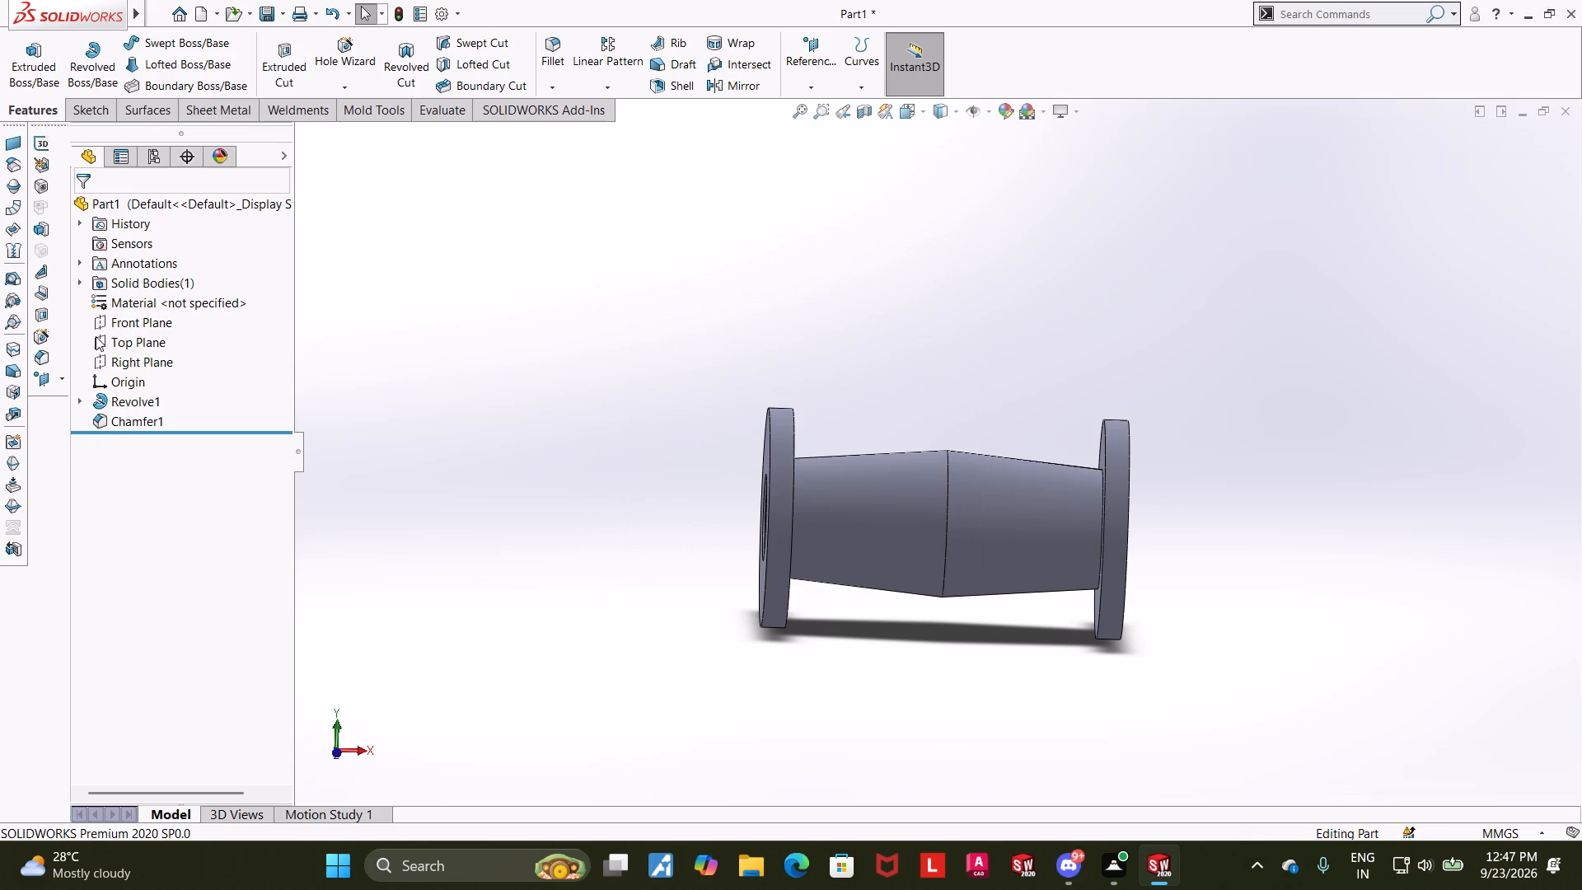
Sketch a circle of about 48 mm radius centered on the origin on the Top Plane.
click(117, 339)
click(139, 312)
click(147, 447)
click(183, 415)
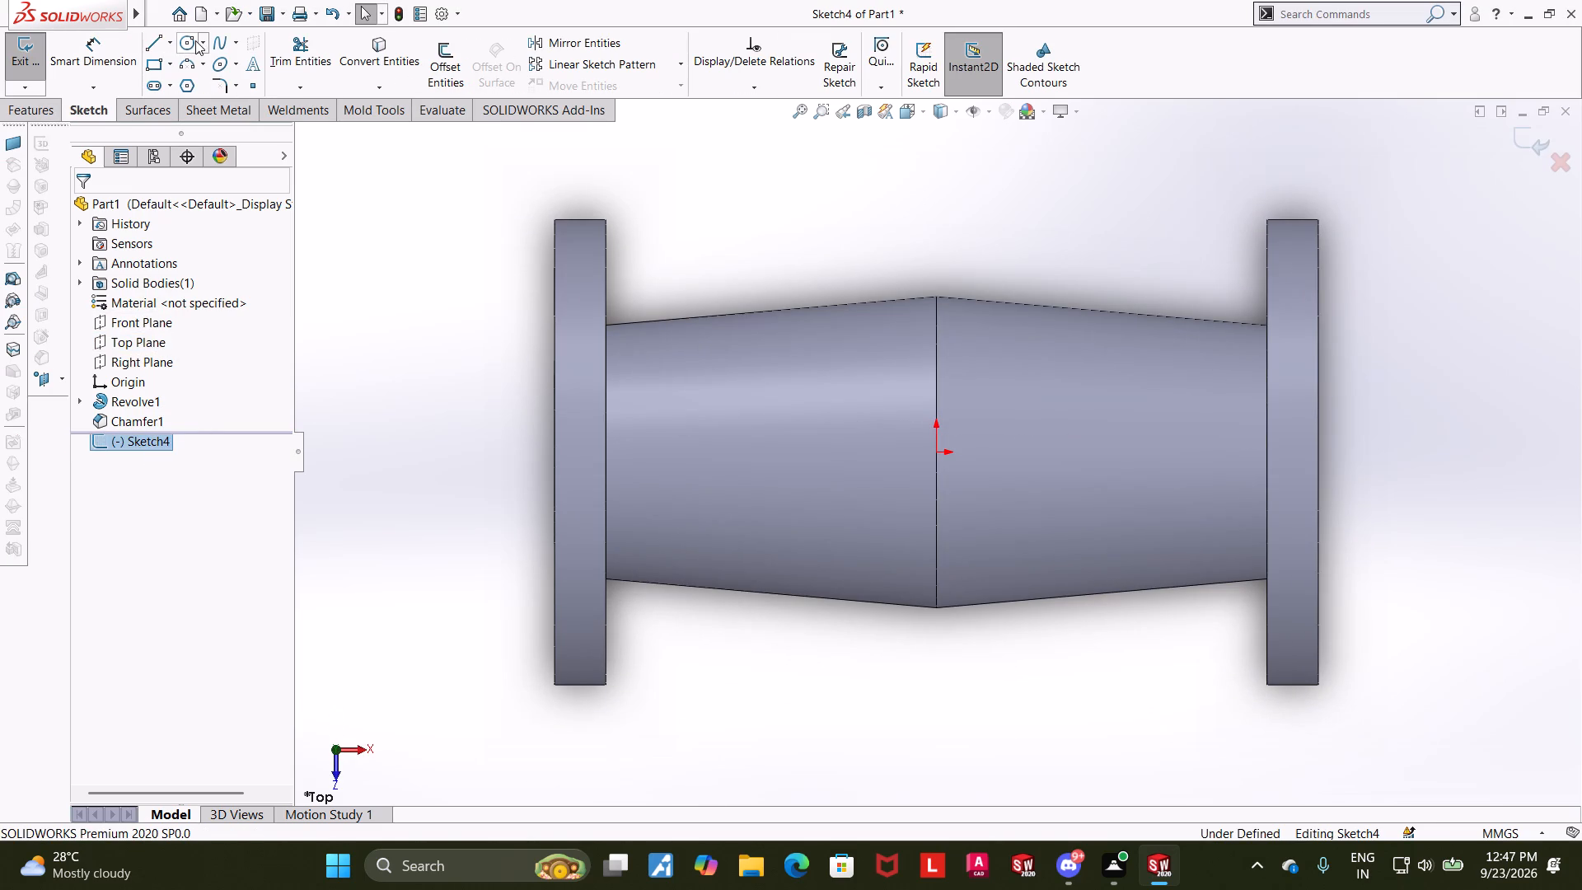
click(185, 40)
click(936, 456)
click(1035, 397)
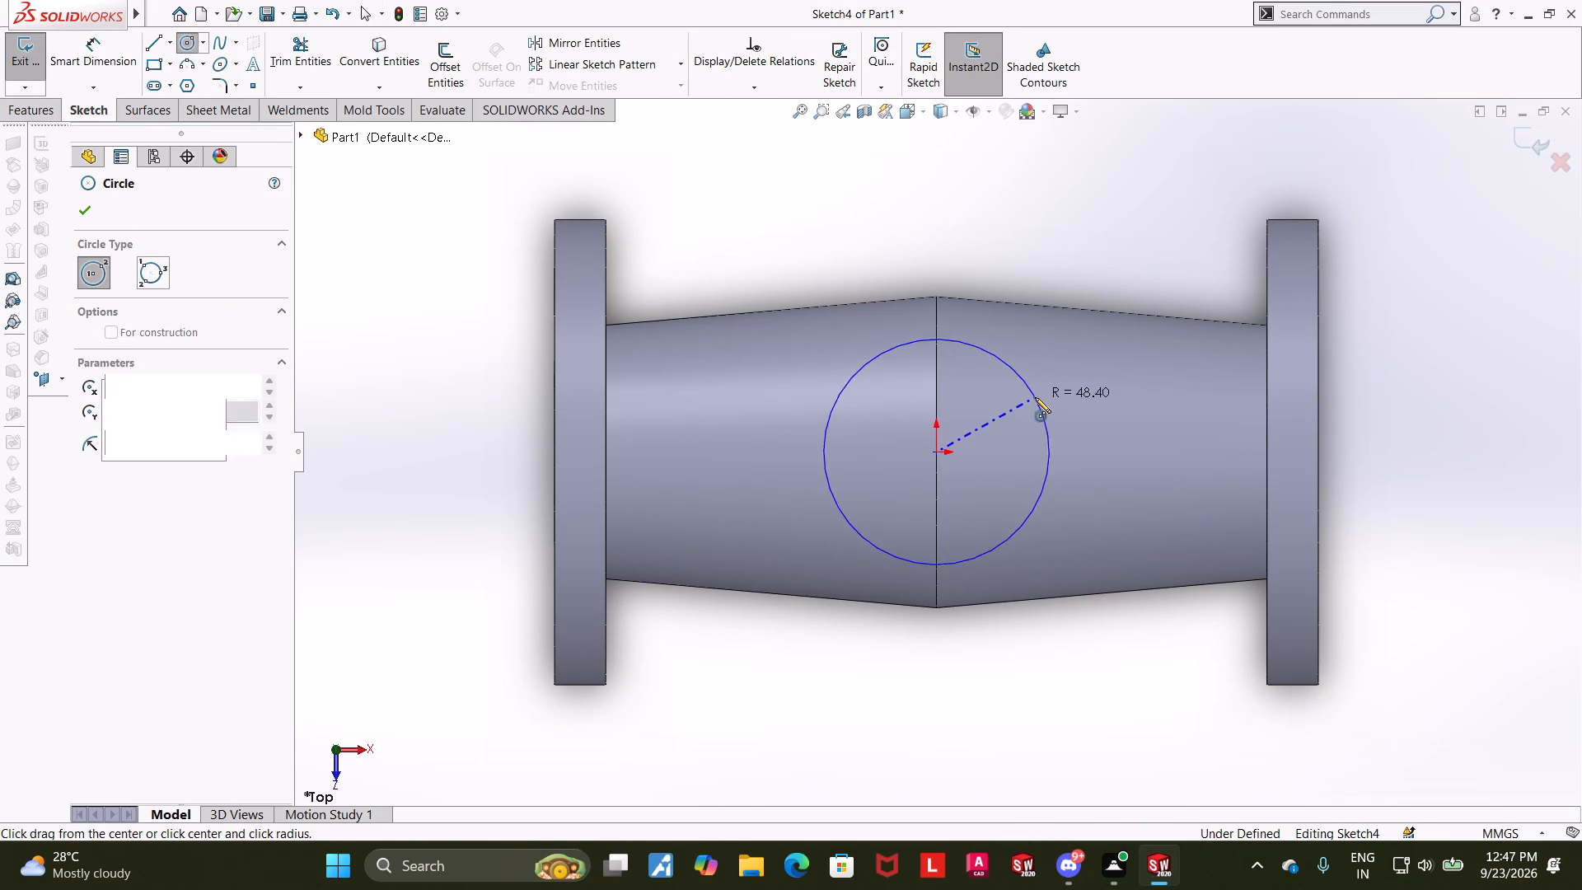
Dimension the circle's diameter as 80 mm and finish the sketch.
click(113, 62)
click(1013, 375)
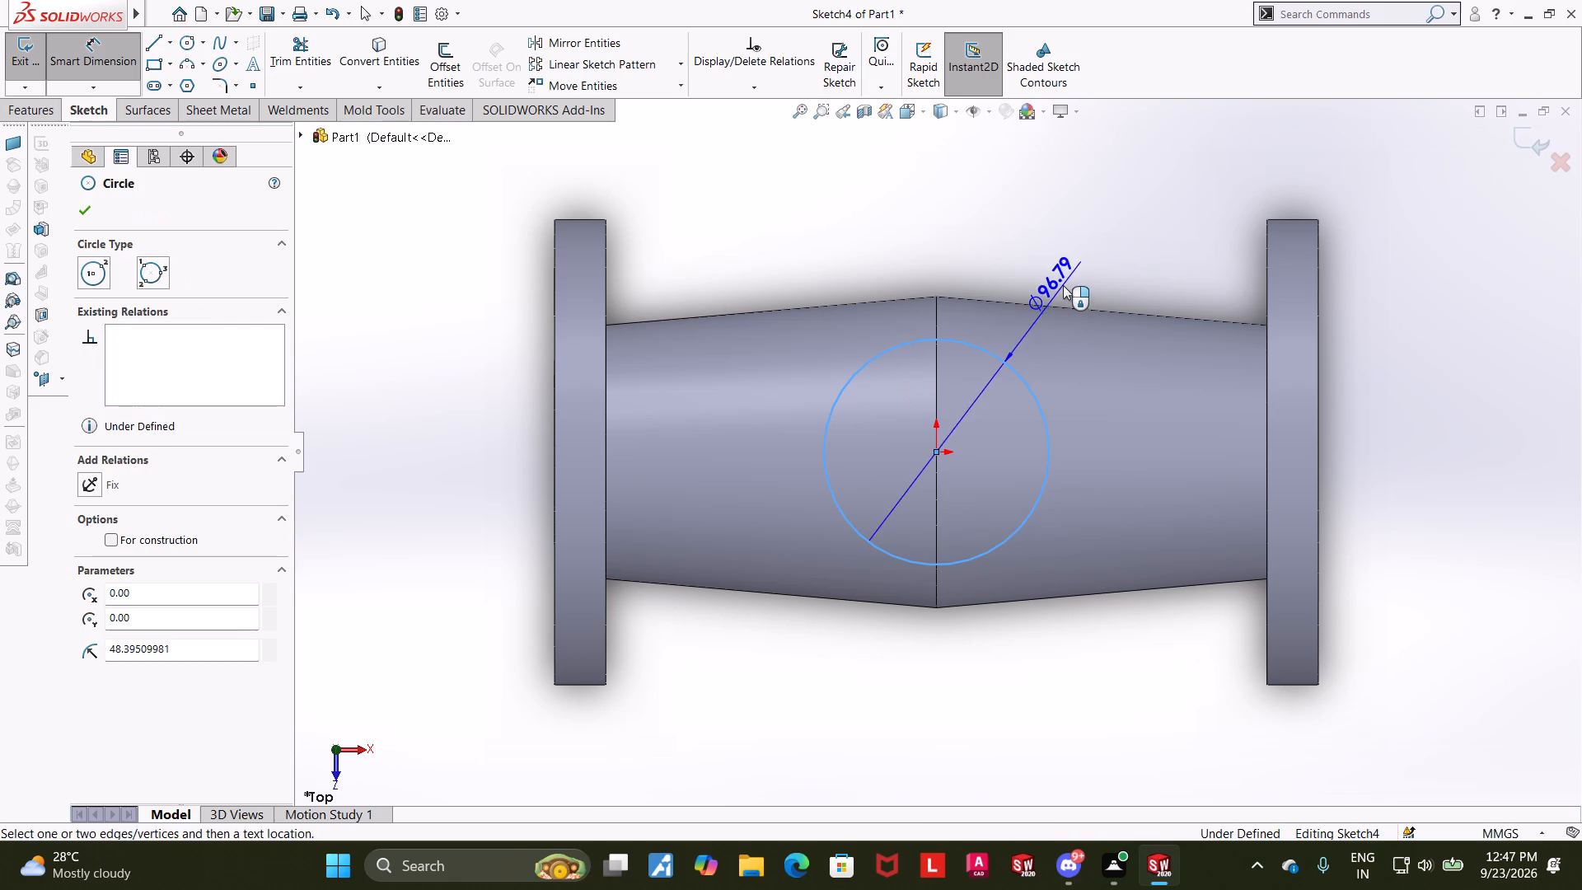
click(1063, 285)
text(80)
key(Return)
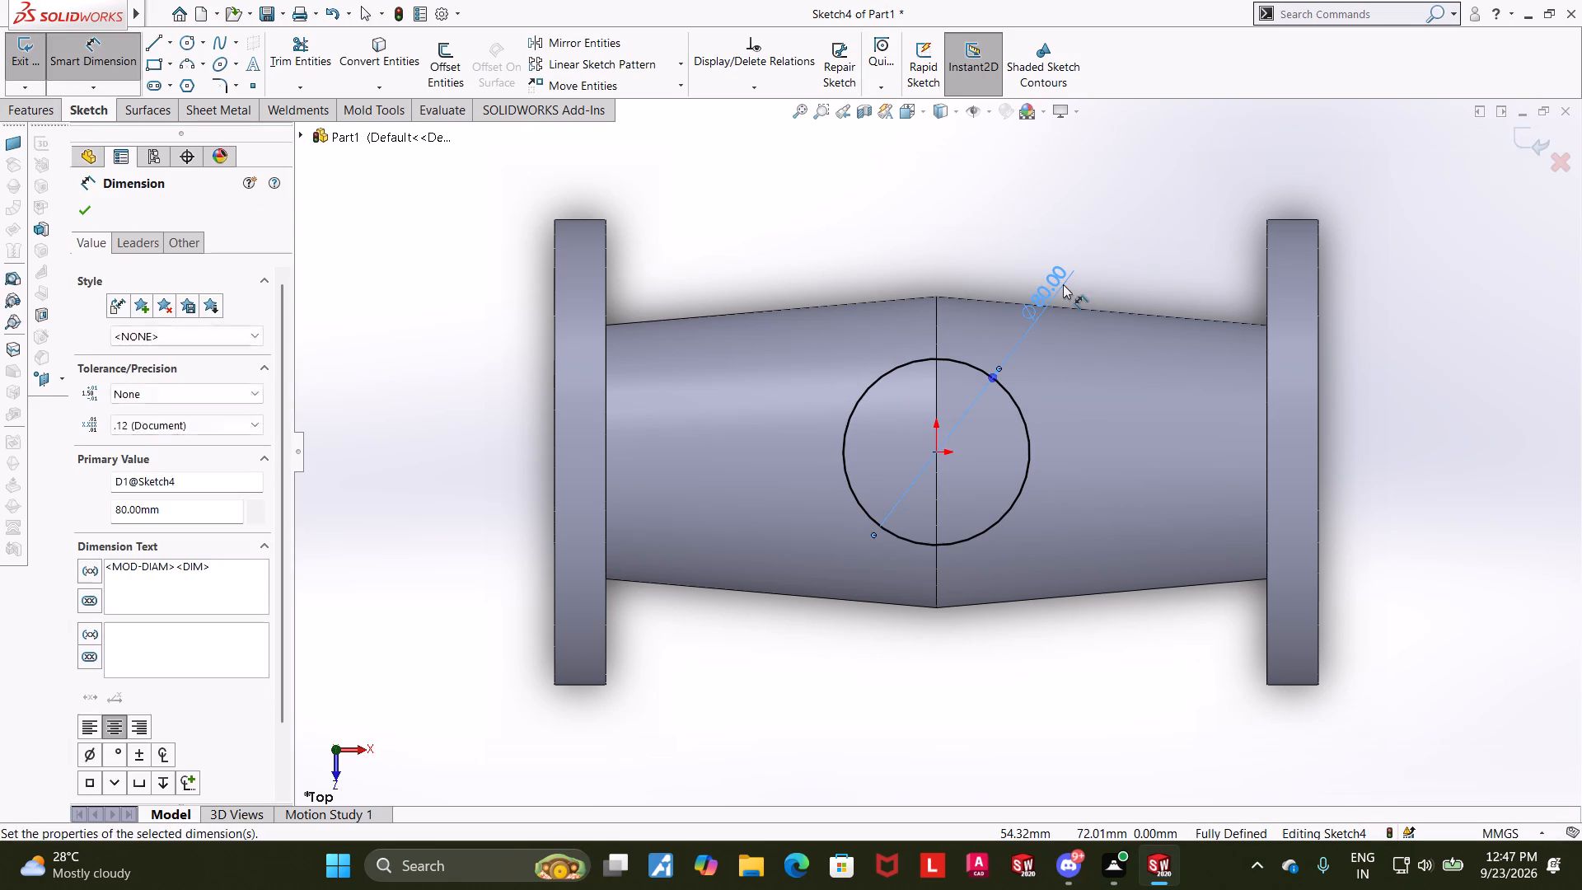
key(Escape)
key(Escape)
click(1527, 144)
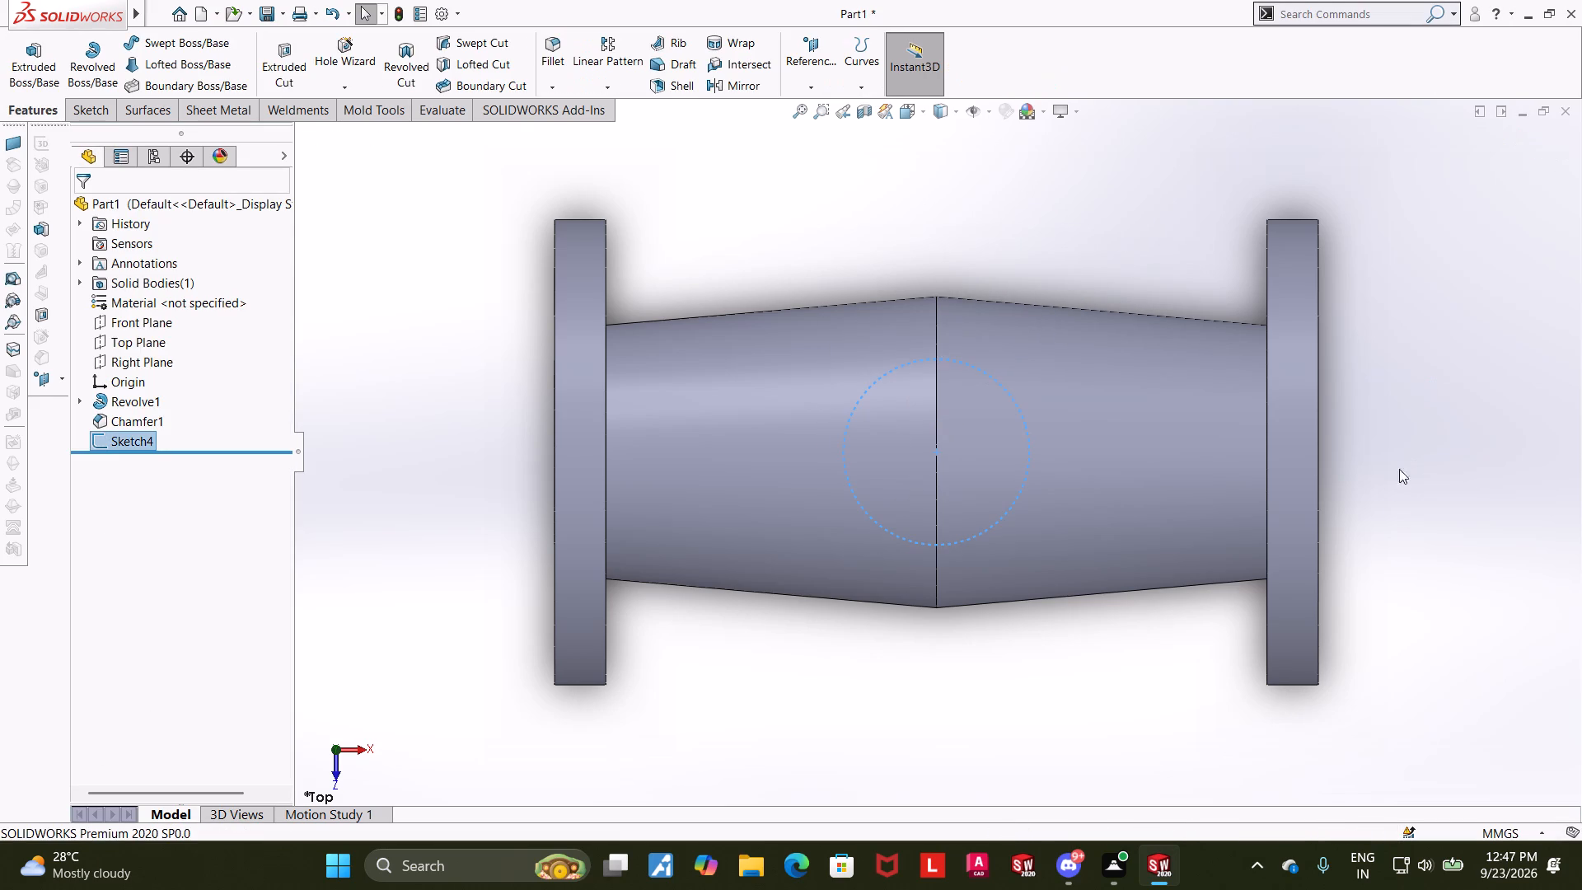
Extrude the 80 mm circle upward as a blind boss 132 mm deep, merged with the body.
middle_click(1401, 307)
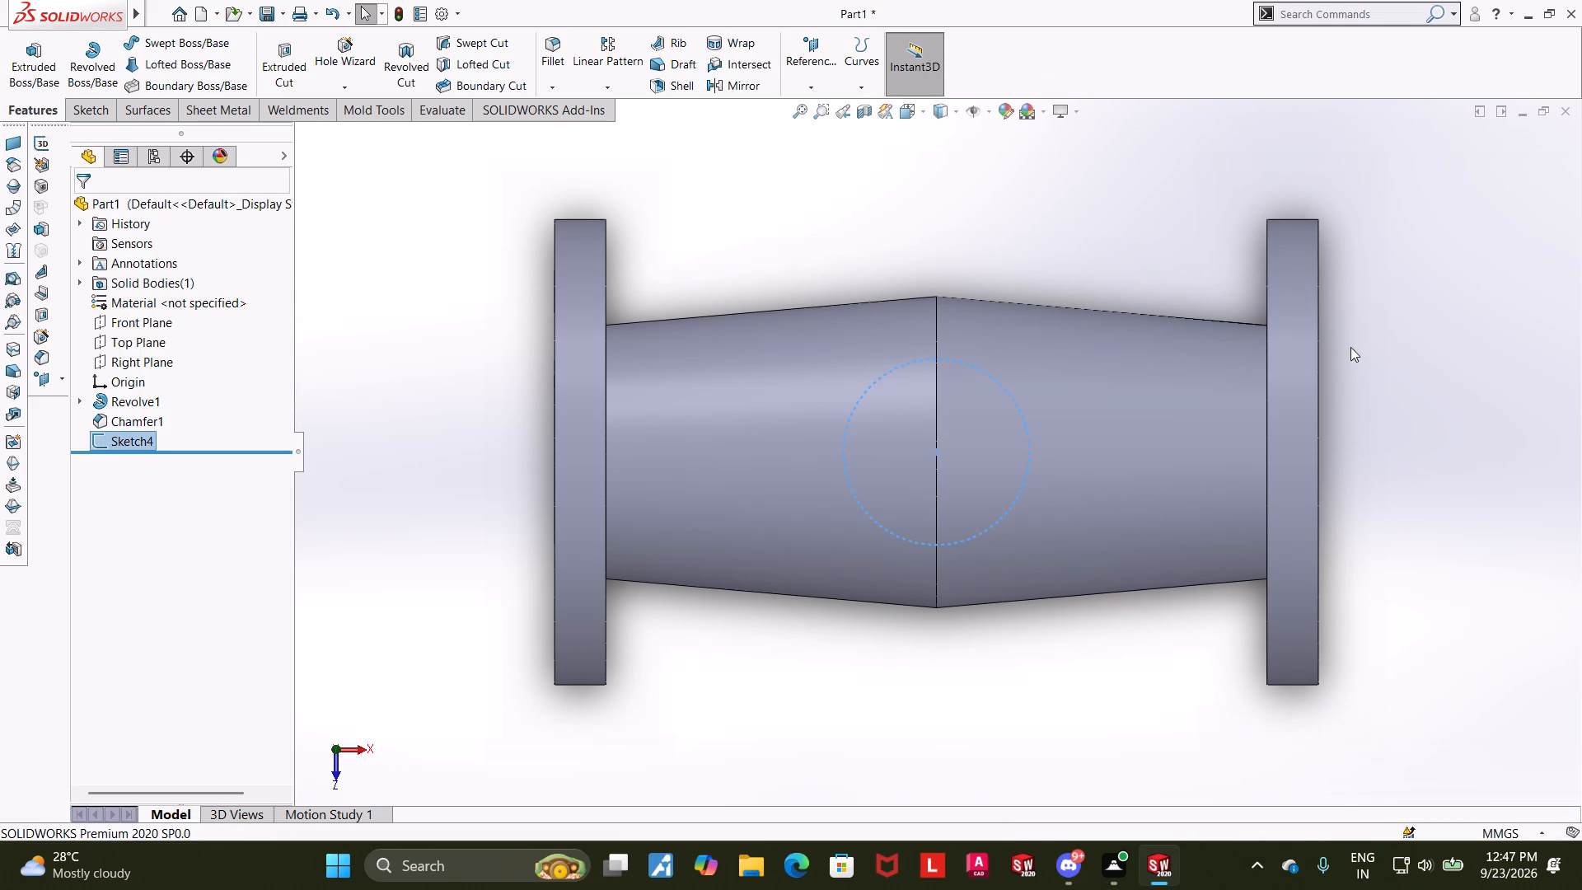
middle_drag(1347, 291, 1359, 112)
click(50, 59)
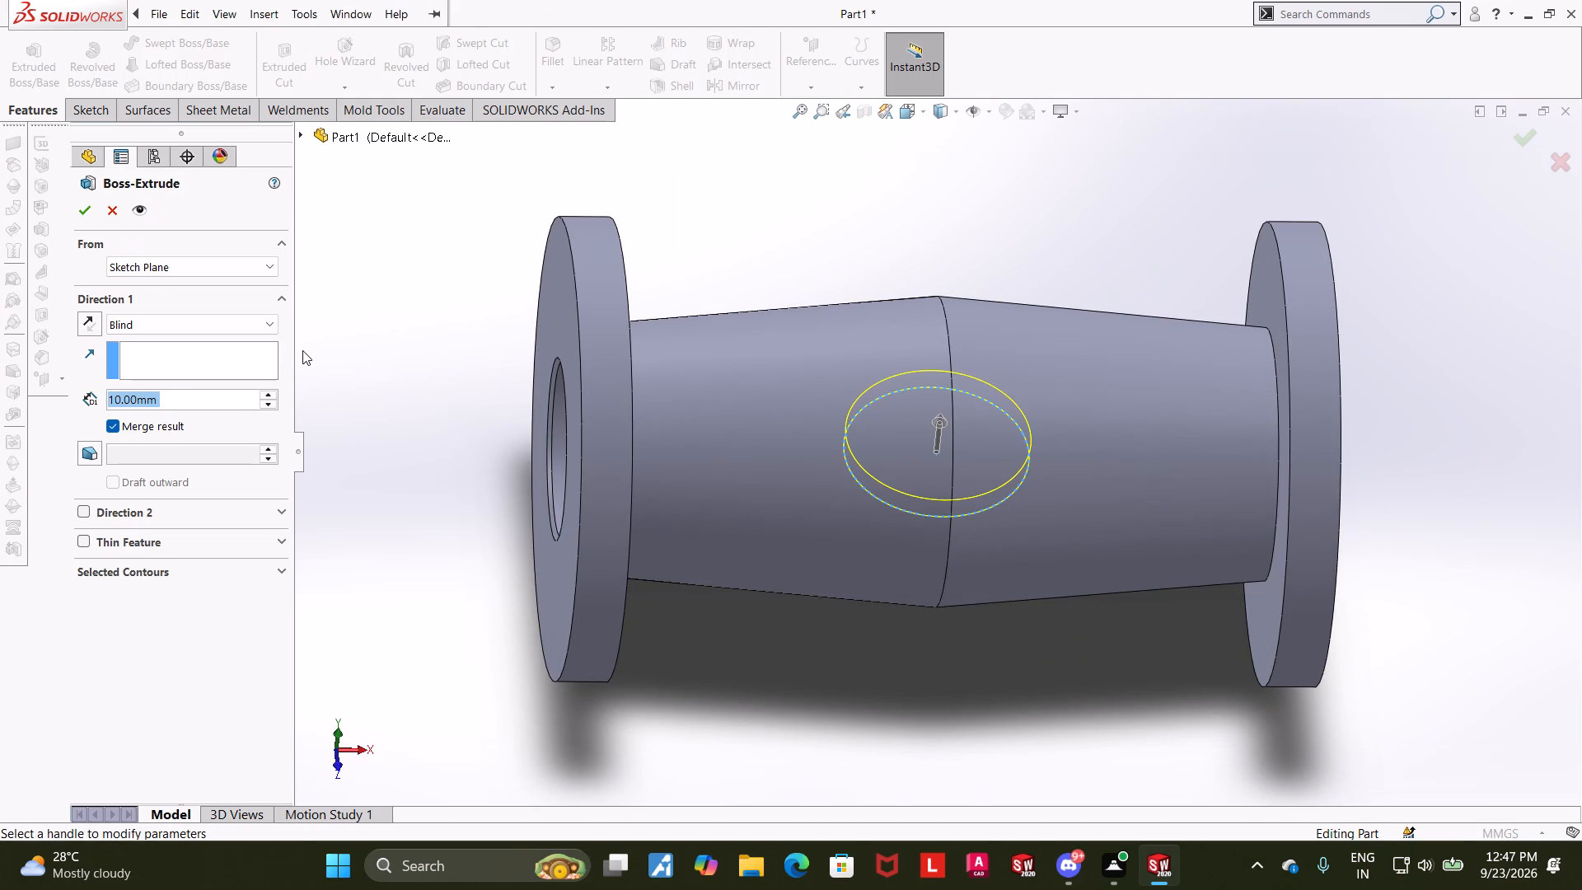
text(135)
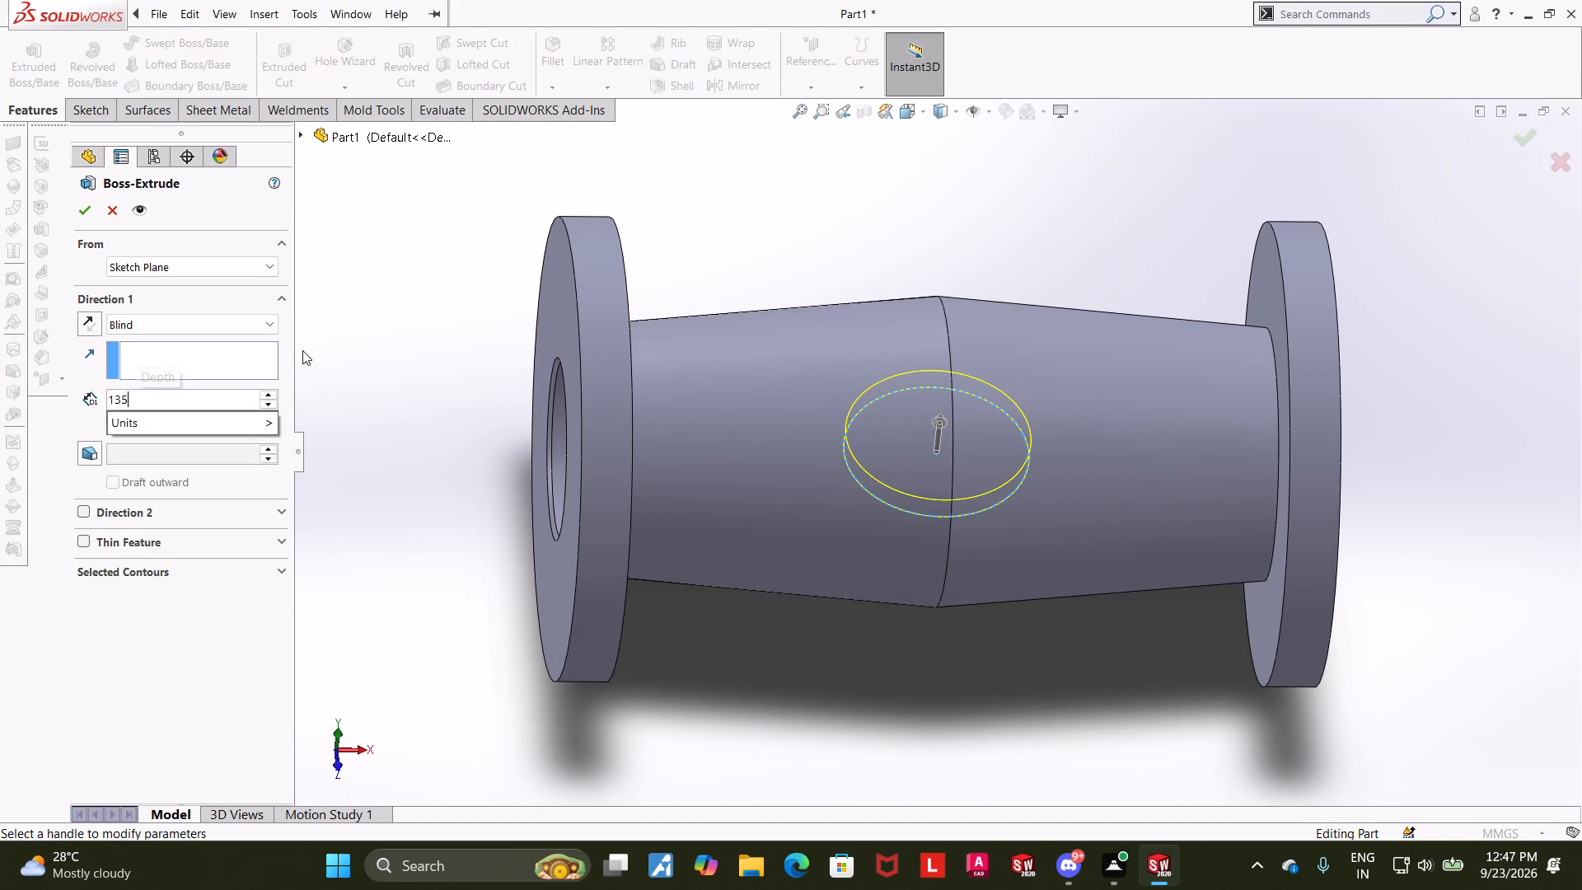
key(Return)
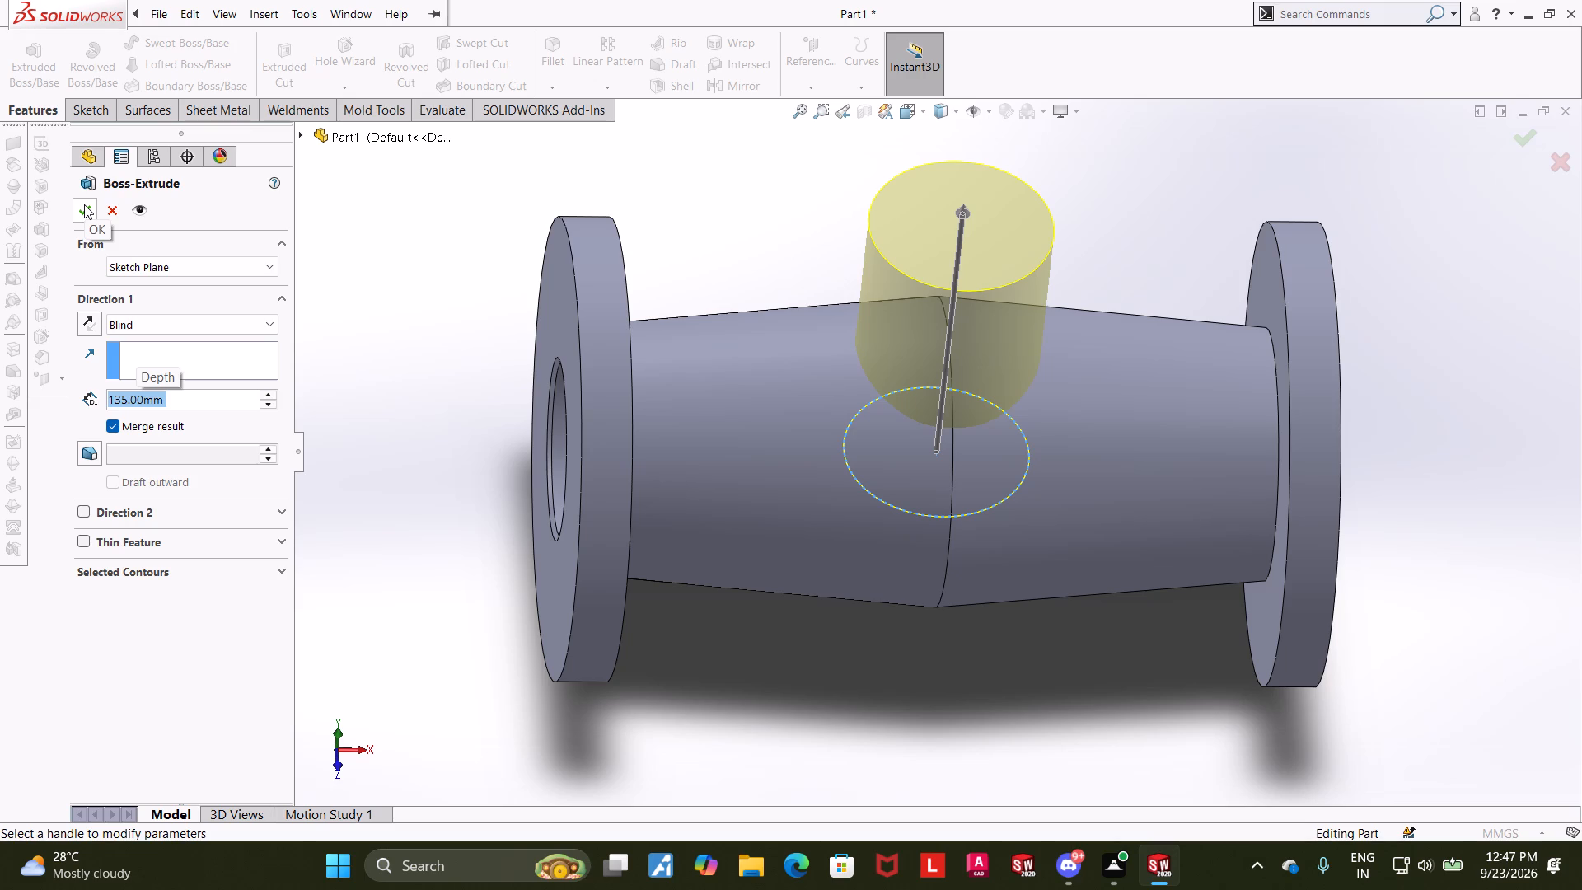
click(121, 404)
click(126, 396)
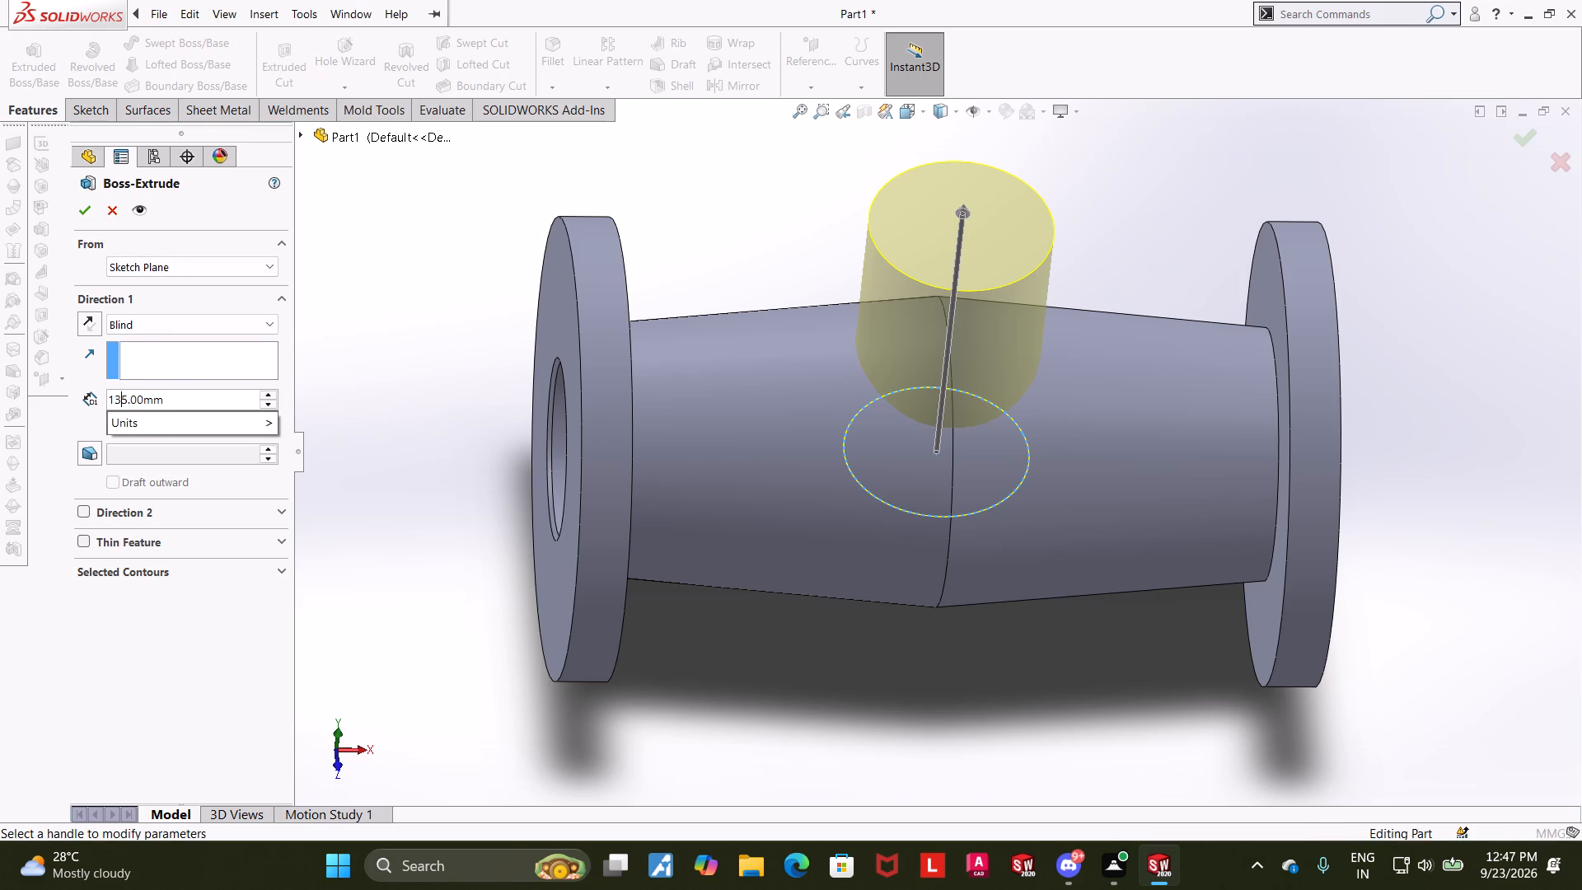
key(BackSpace)
key(2)
key(Return)
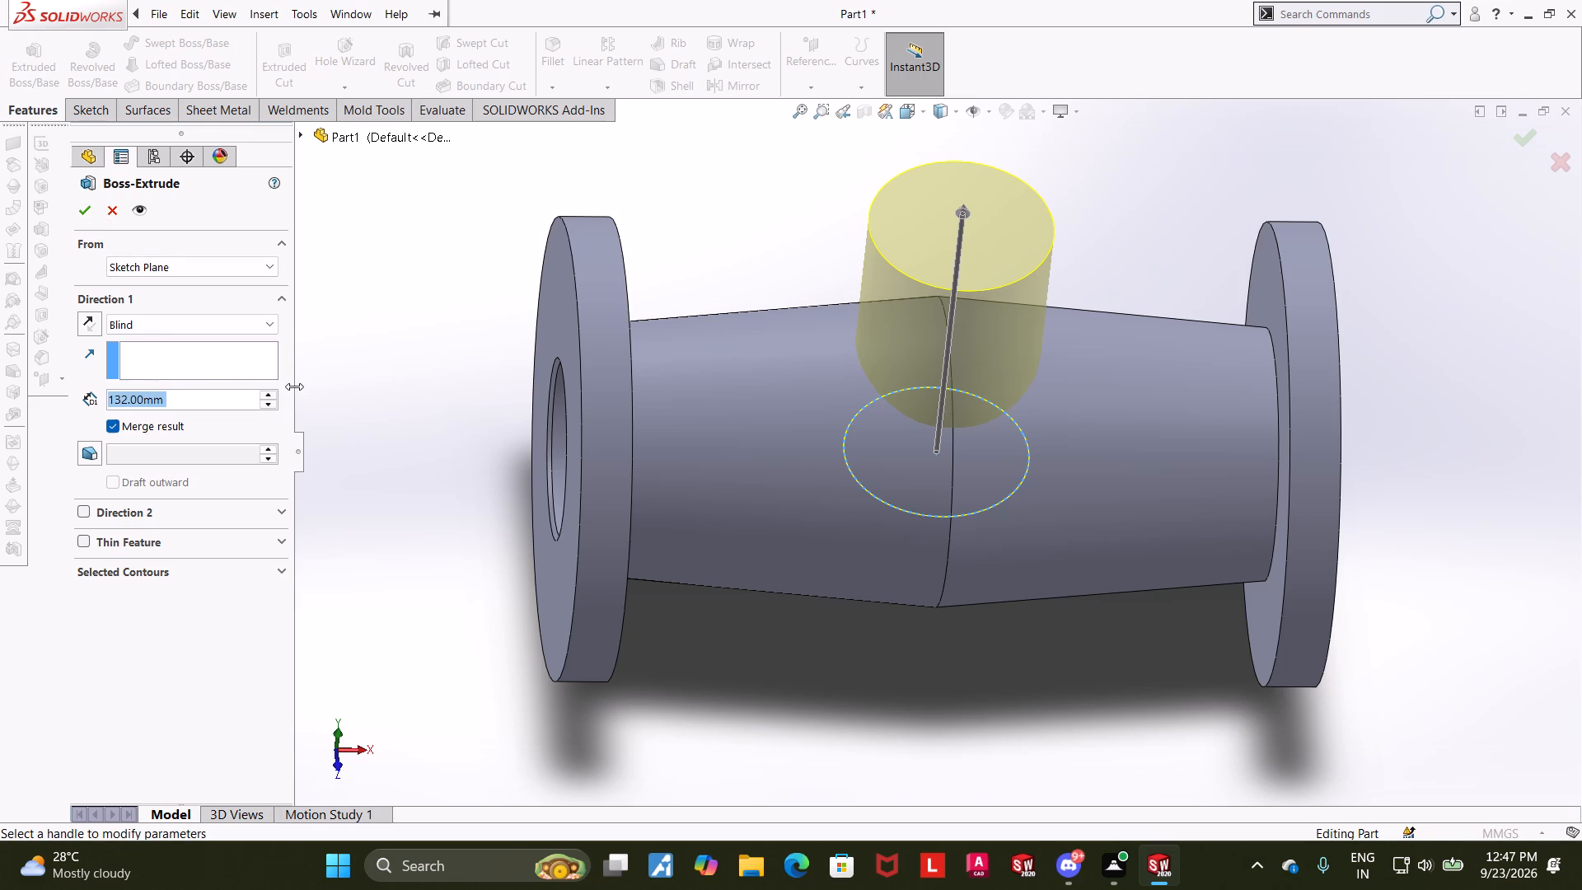
click(82, 222)
click(82, 222)
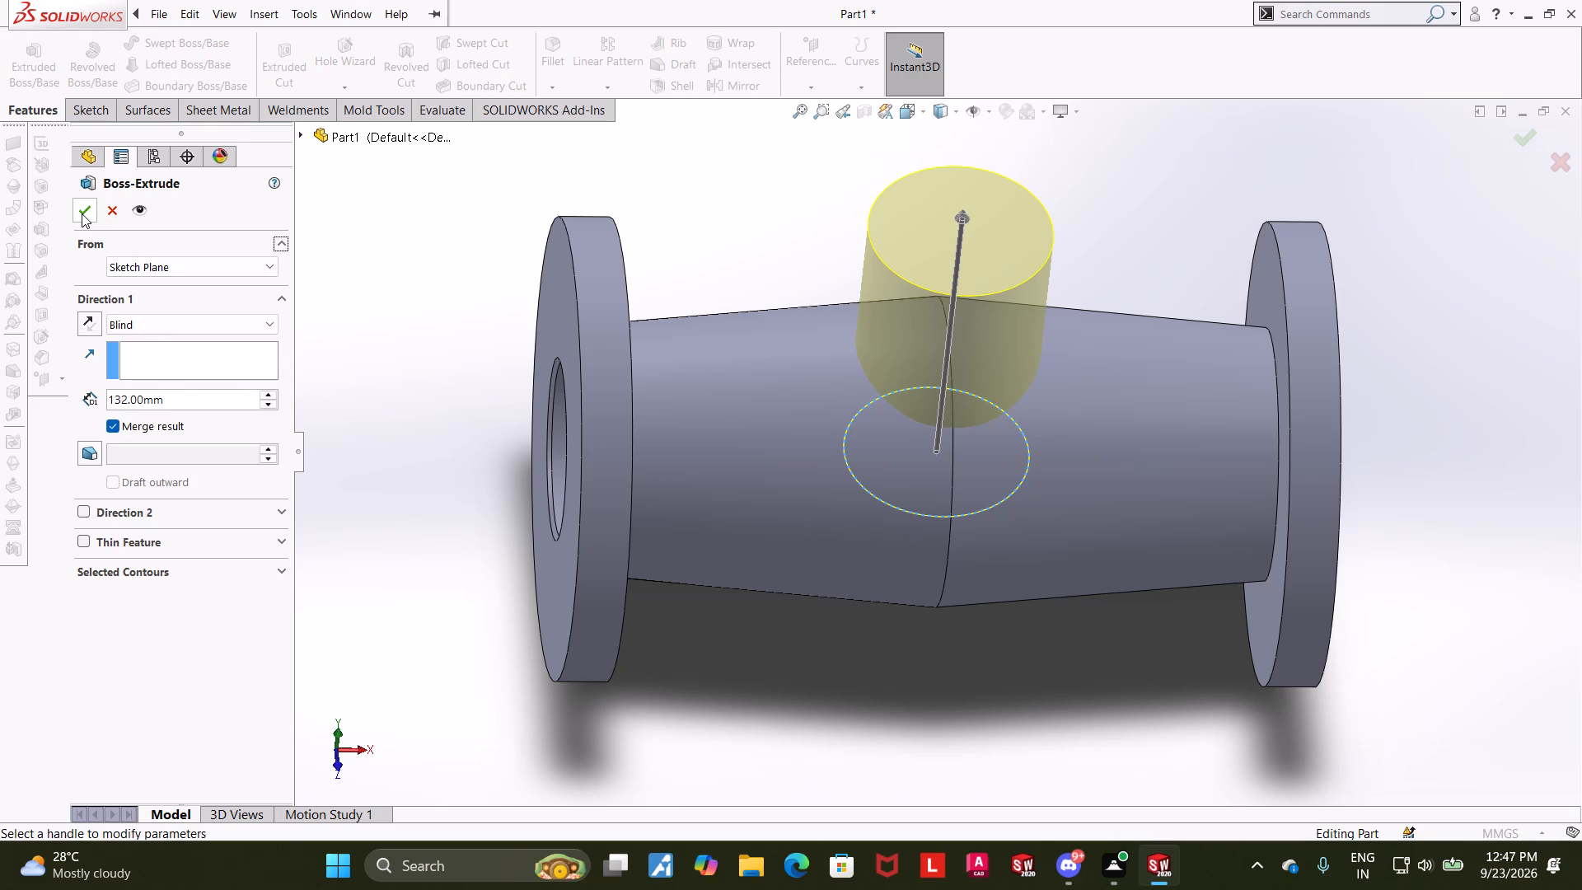
click(82, 213)
click(1581, 321)
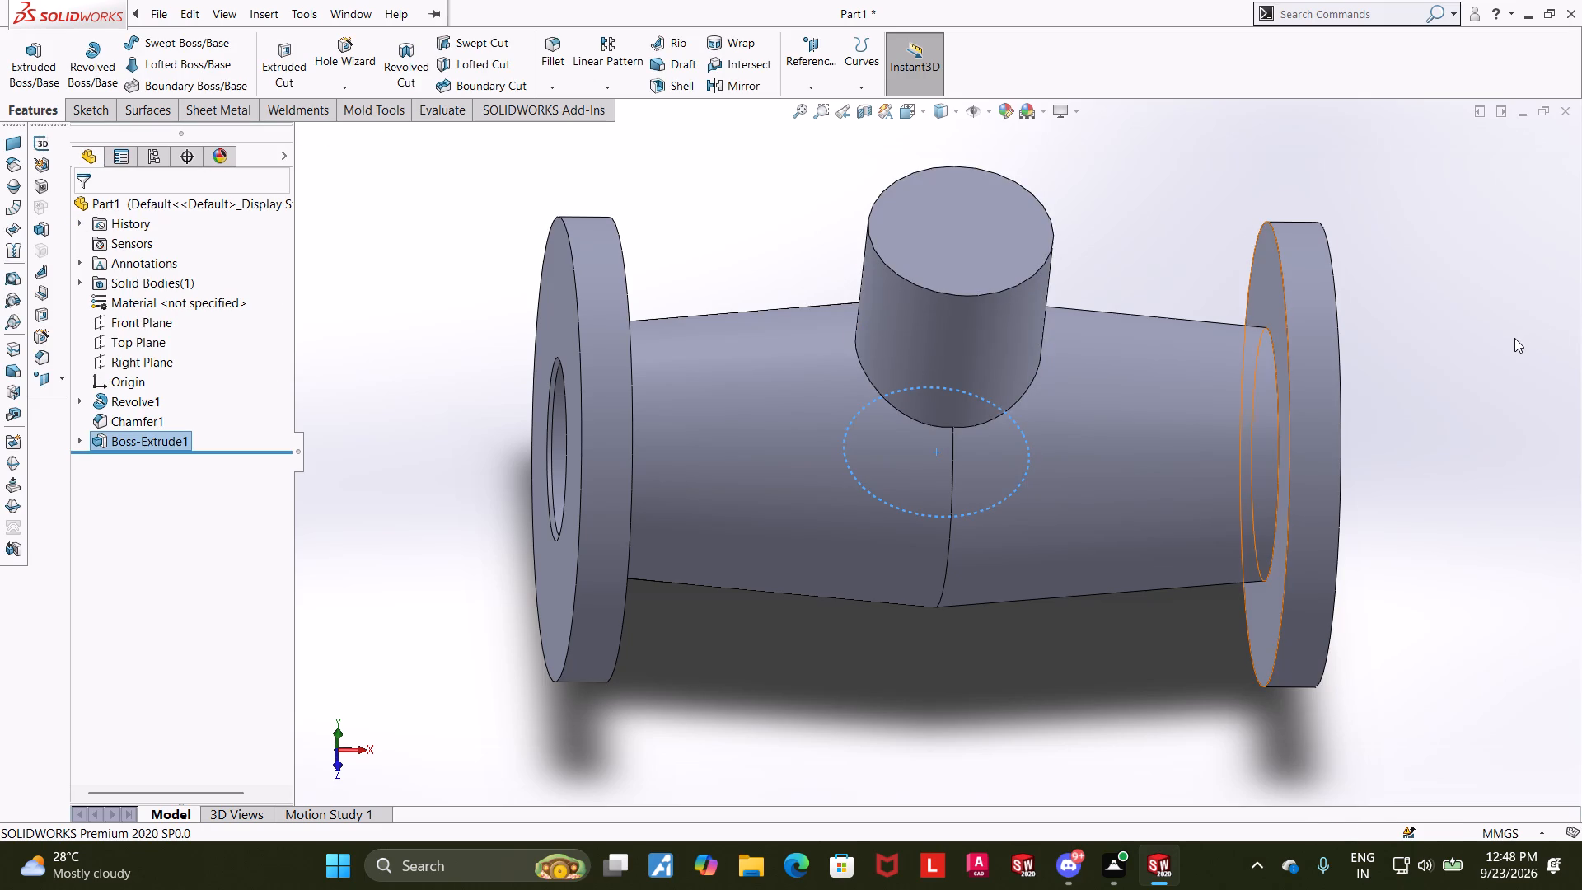
click(1514, 338)
Sketch a center rectangle about 116 mm wide on the boss's top face, centered on the origin.
scroll(1488, 358, up, 2)
scroll(1459, 293, up, 1)
middle_drag(1454, 297, 1444, 383)
scroll(1460, 338, down, 2)
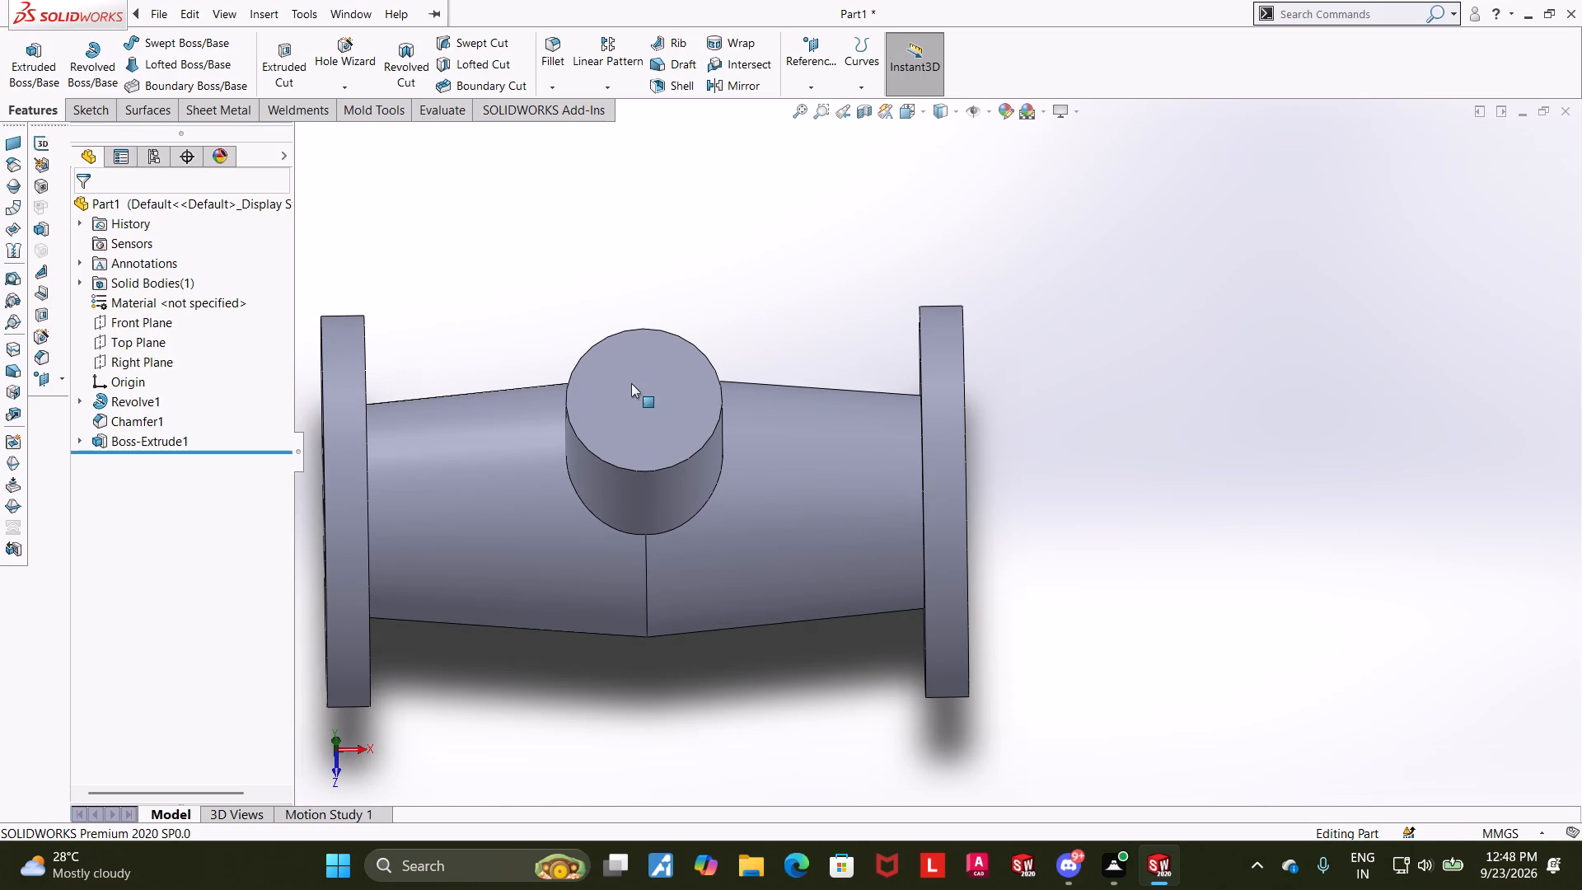
scroll(840, 381, up, 3)
scroll(720, 442, down, 2)
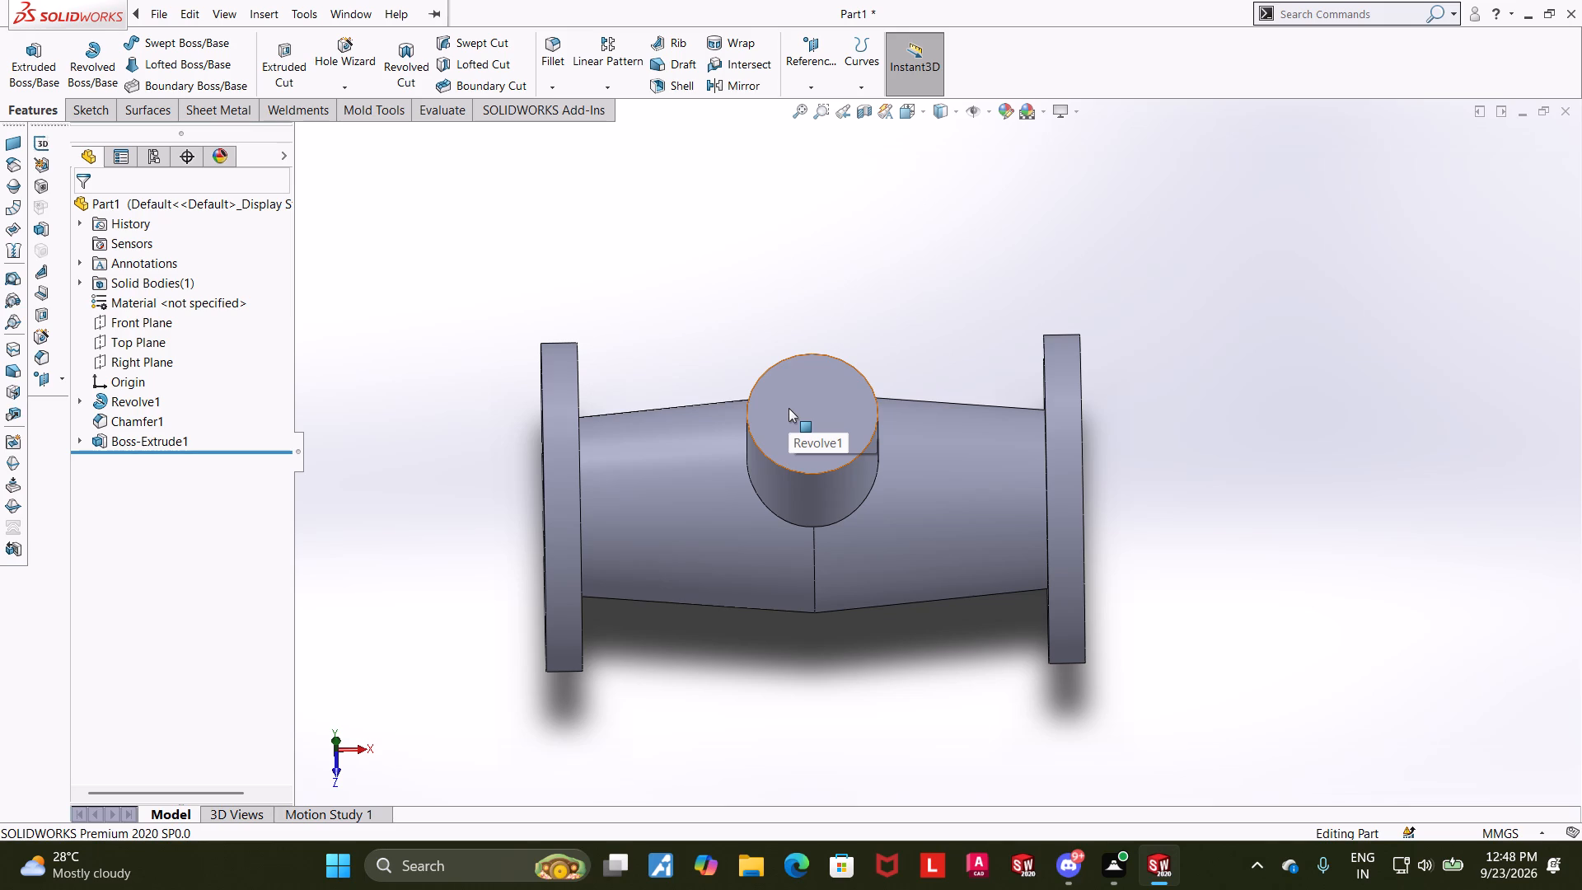
click(789, 408)
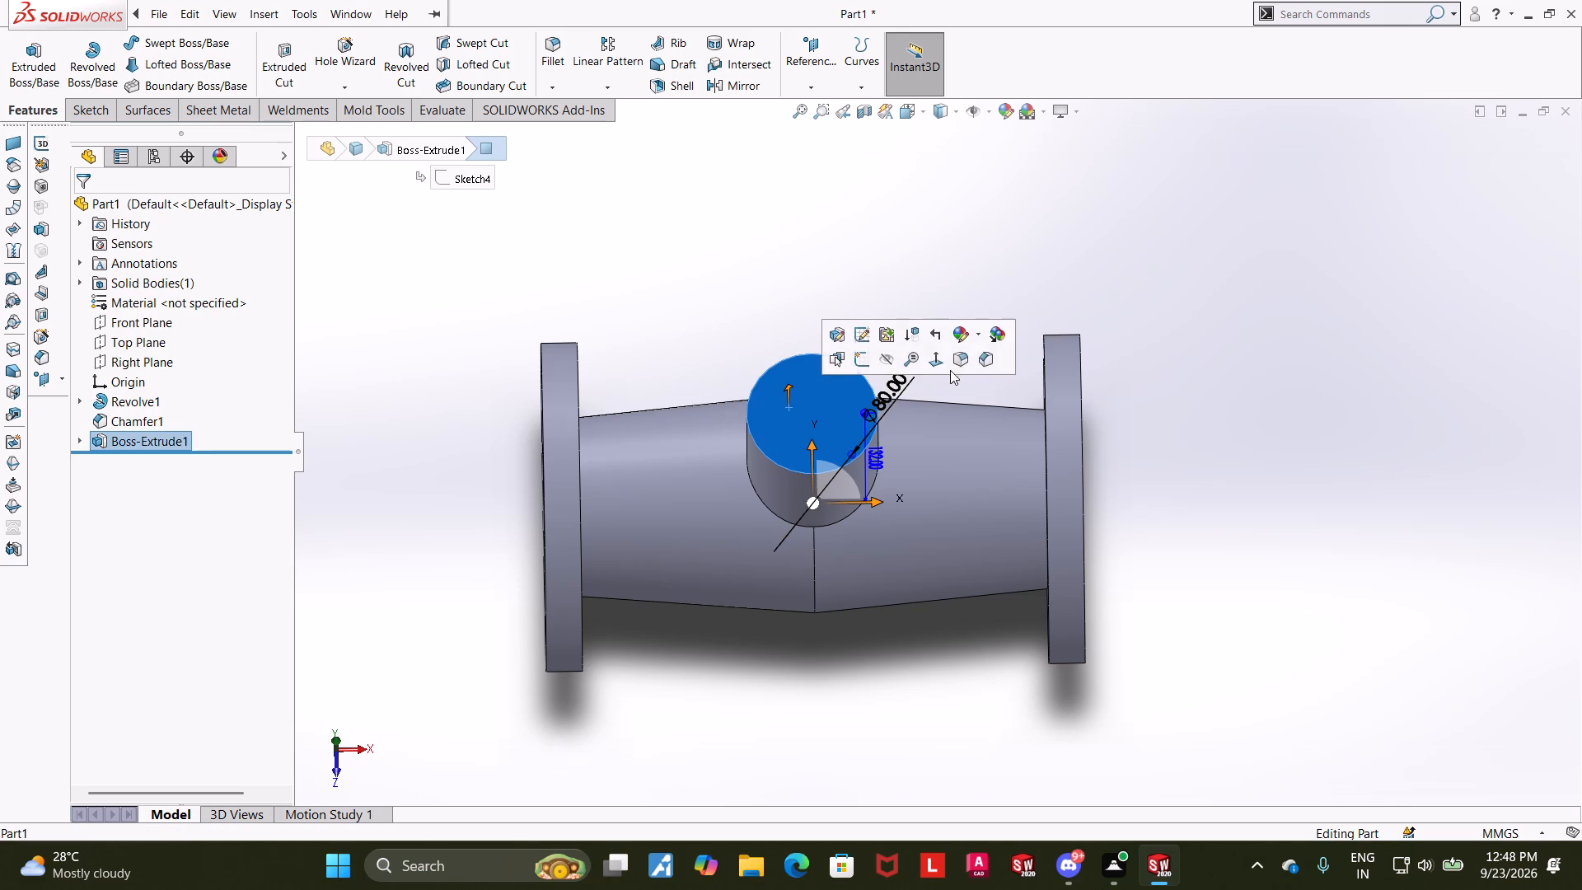
click(864, 371)
click(145, 458)
click(182, 442)
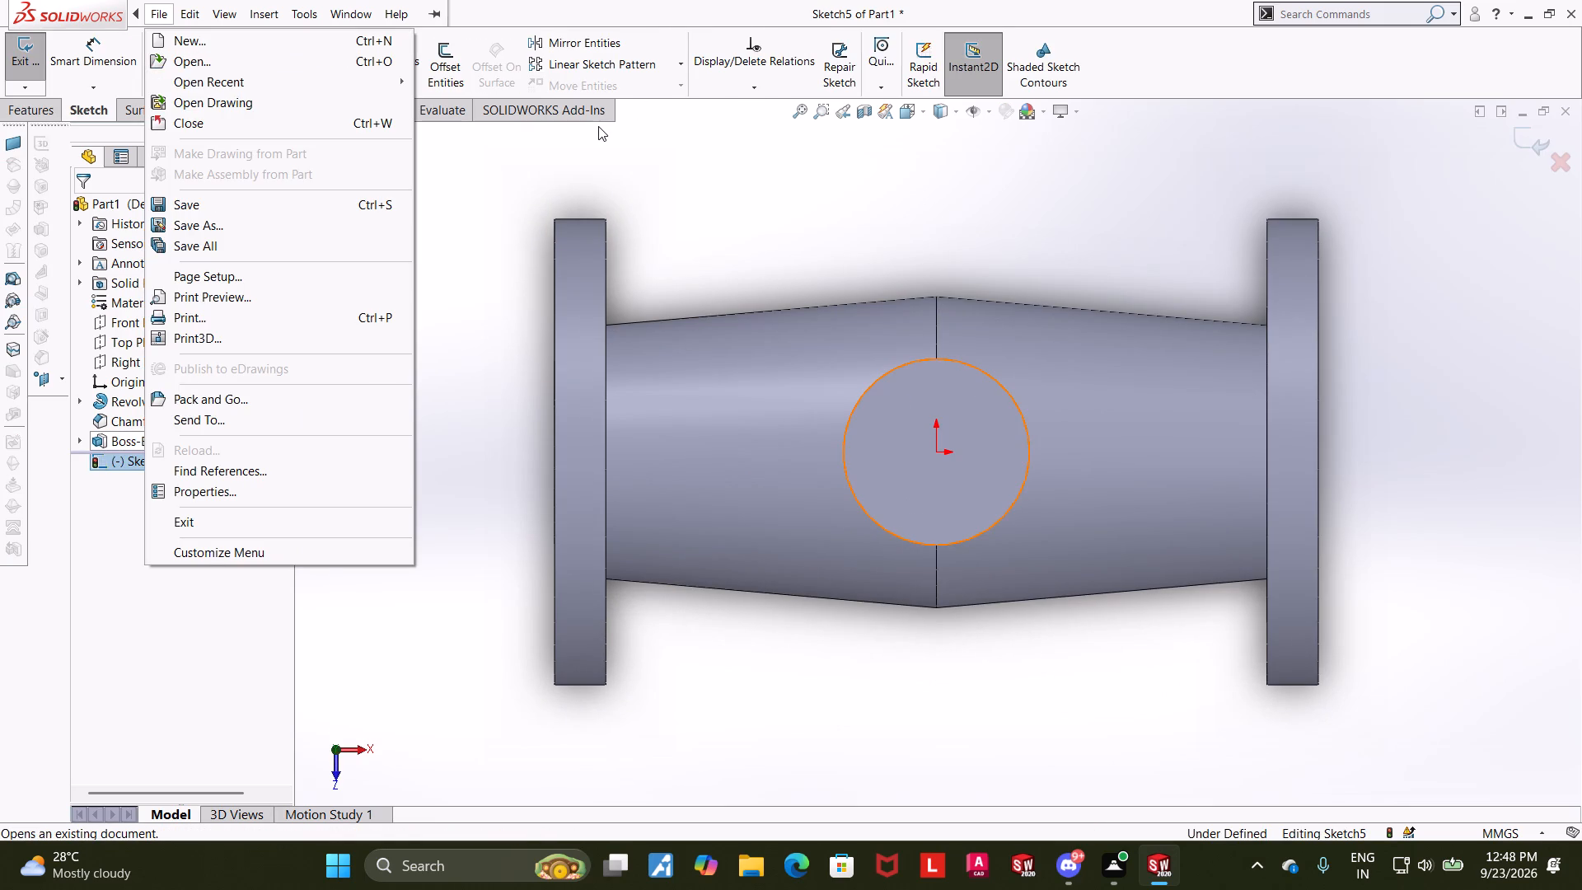
click(593, 131)
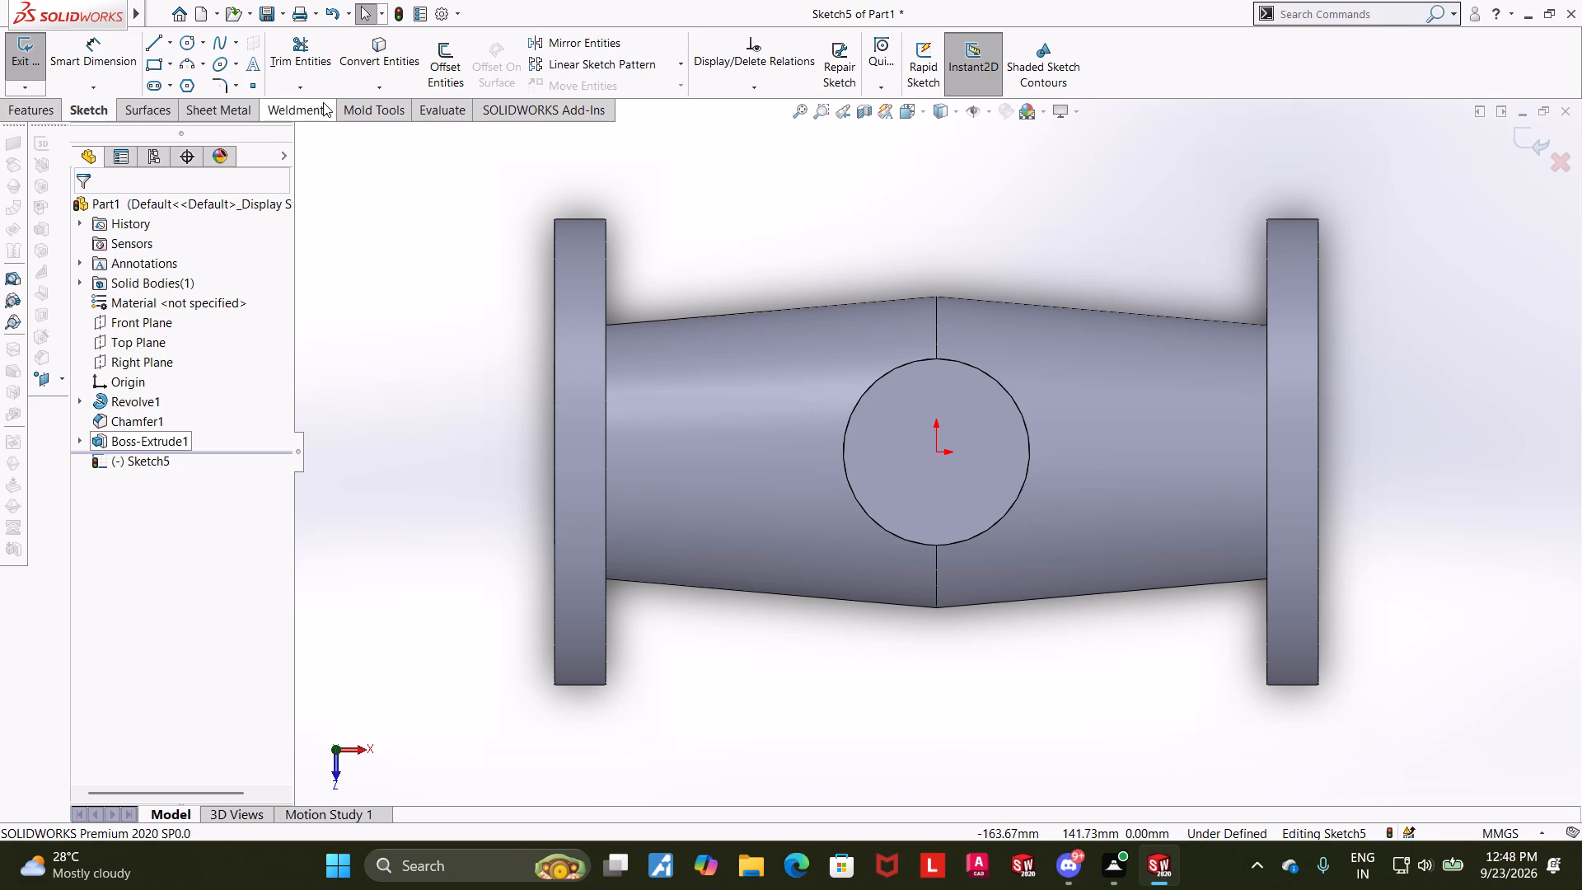
click(171, 68)
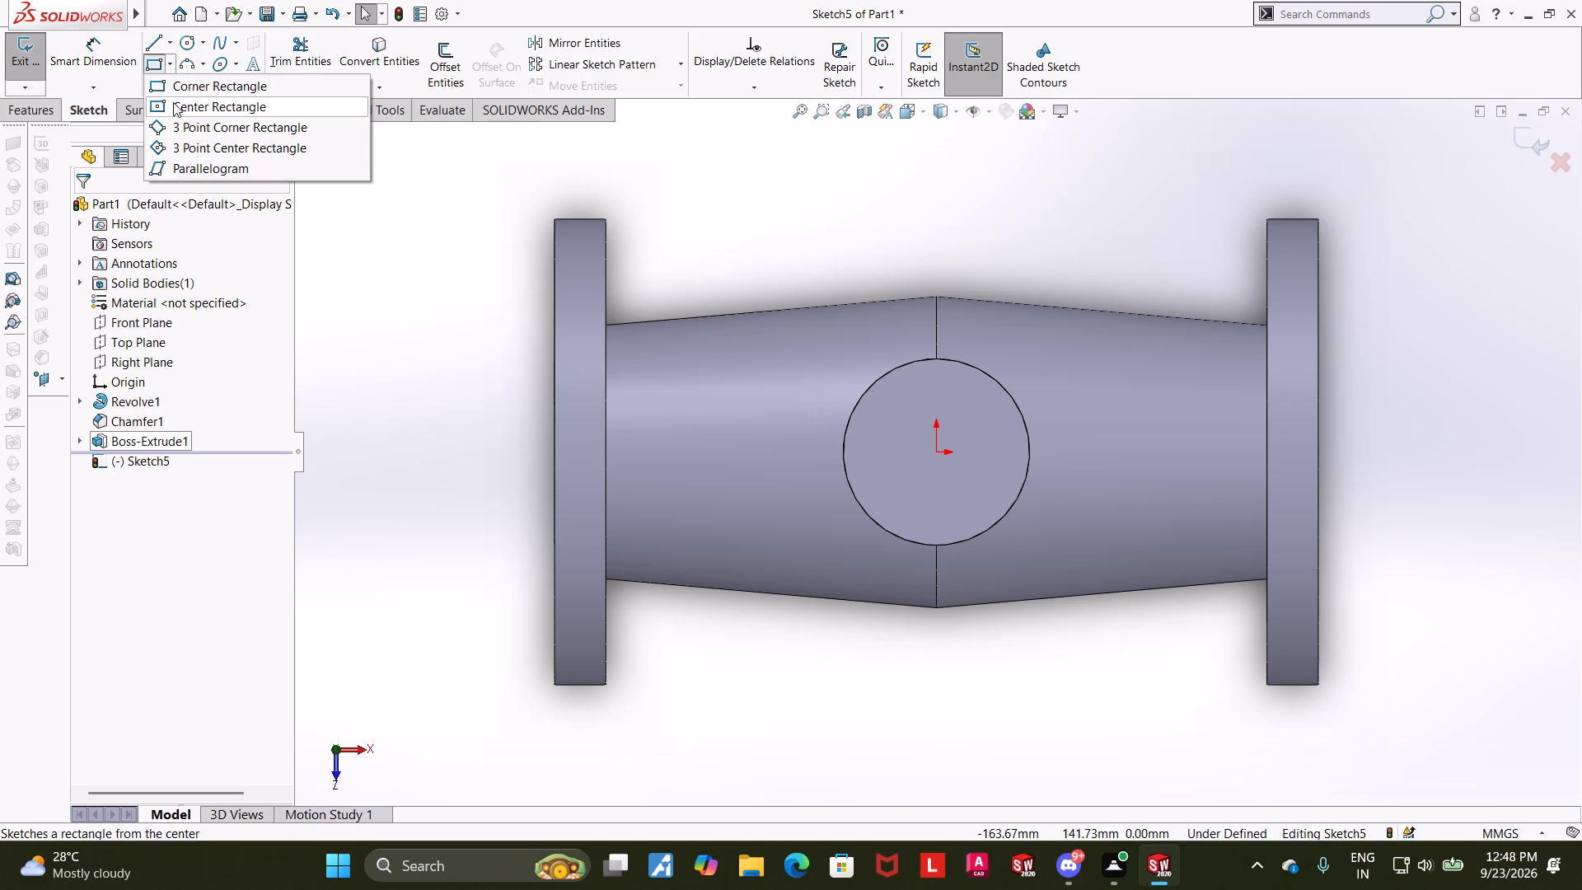
click(174, 99)
click(934, 452)
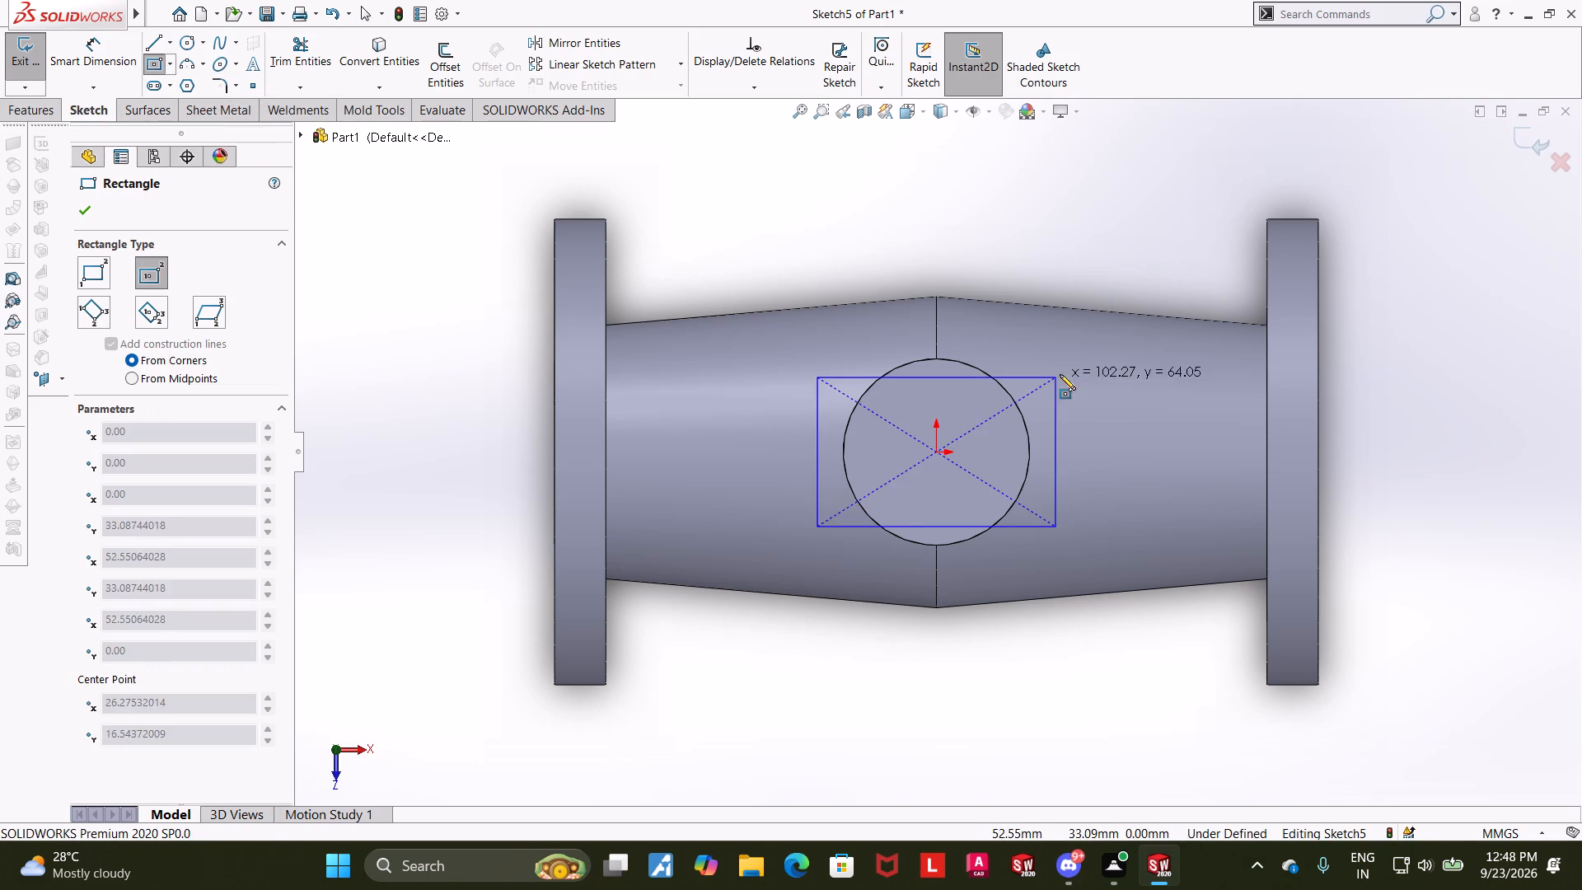
click(1071, 318)
key(grave)
Dimension the rectangle's width and height as 150 mm each.
click(95, 50)
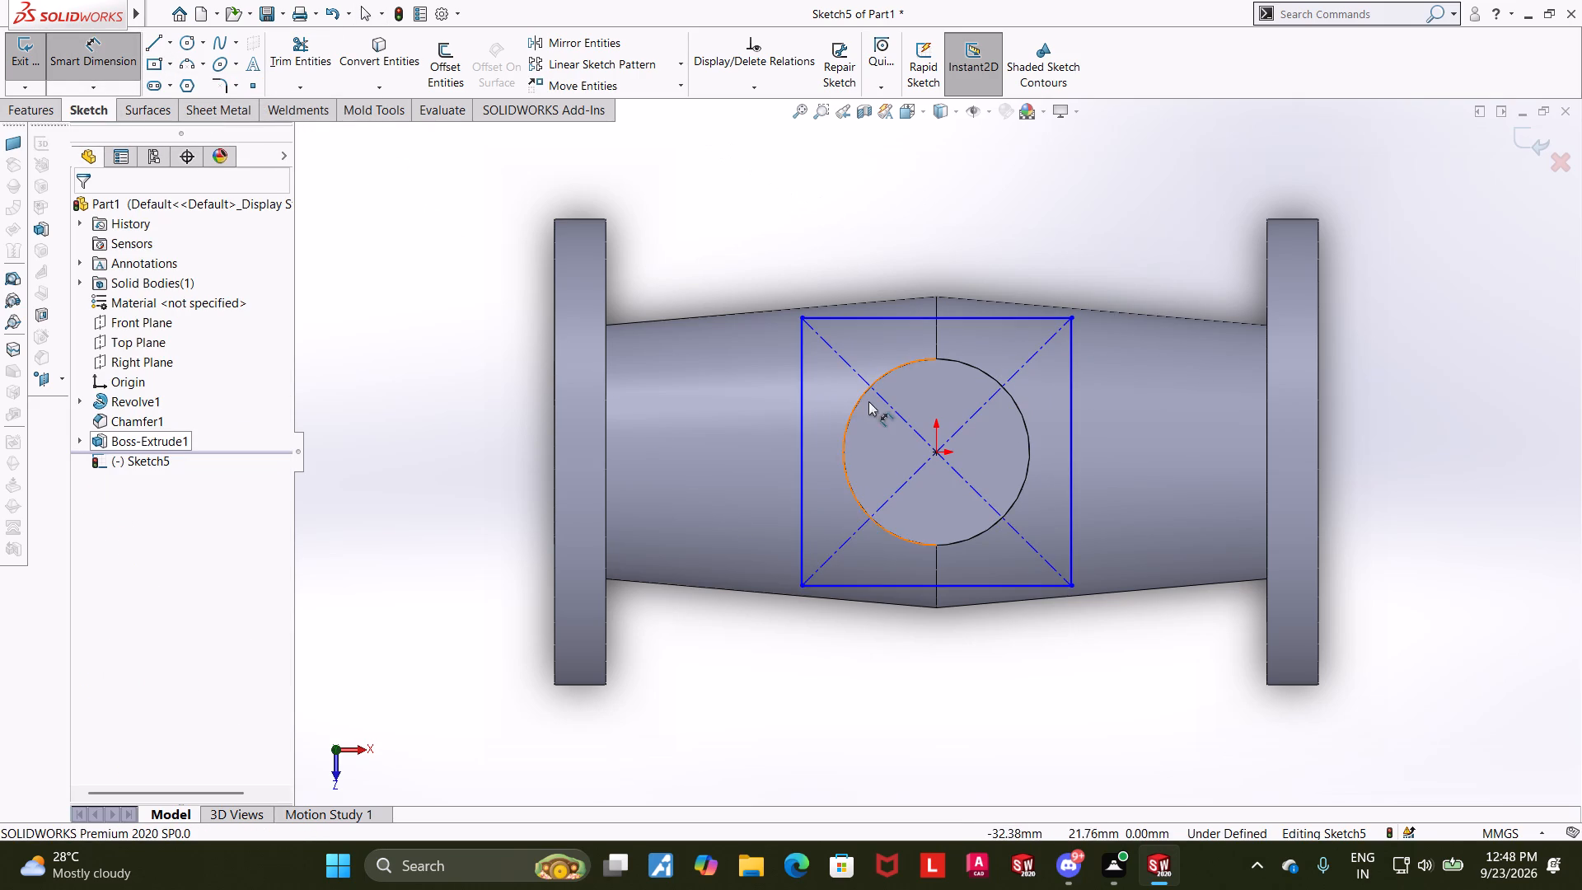
click(912, 583)
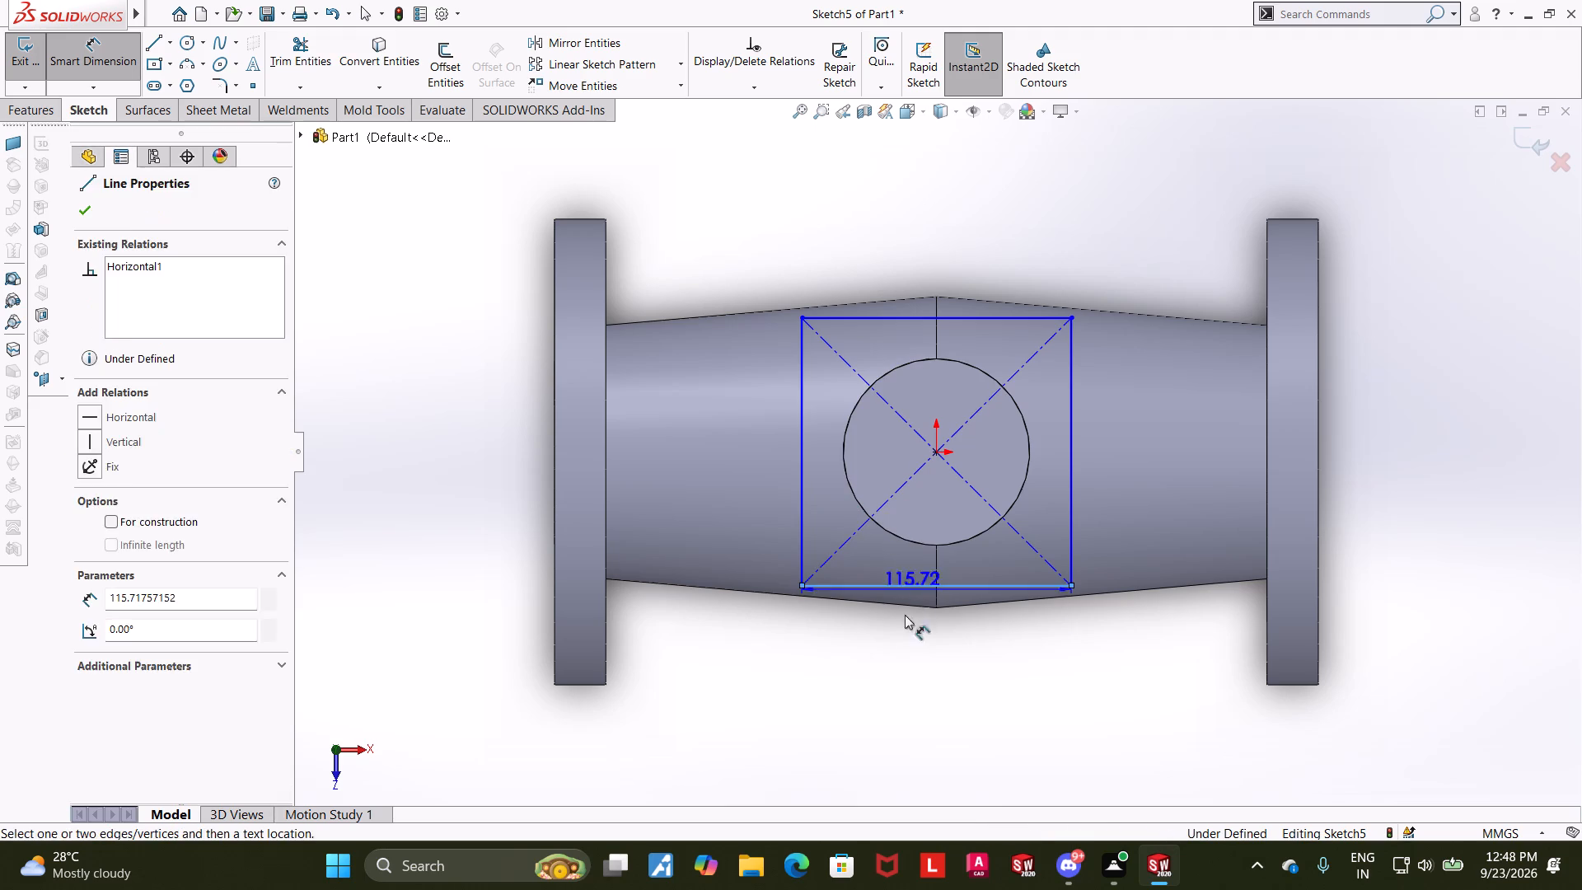
click(896, 659)
text(150)
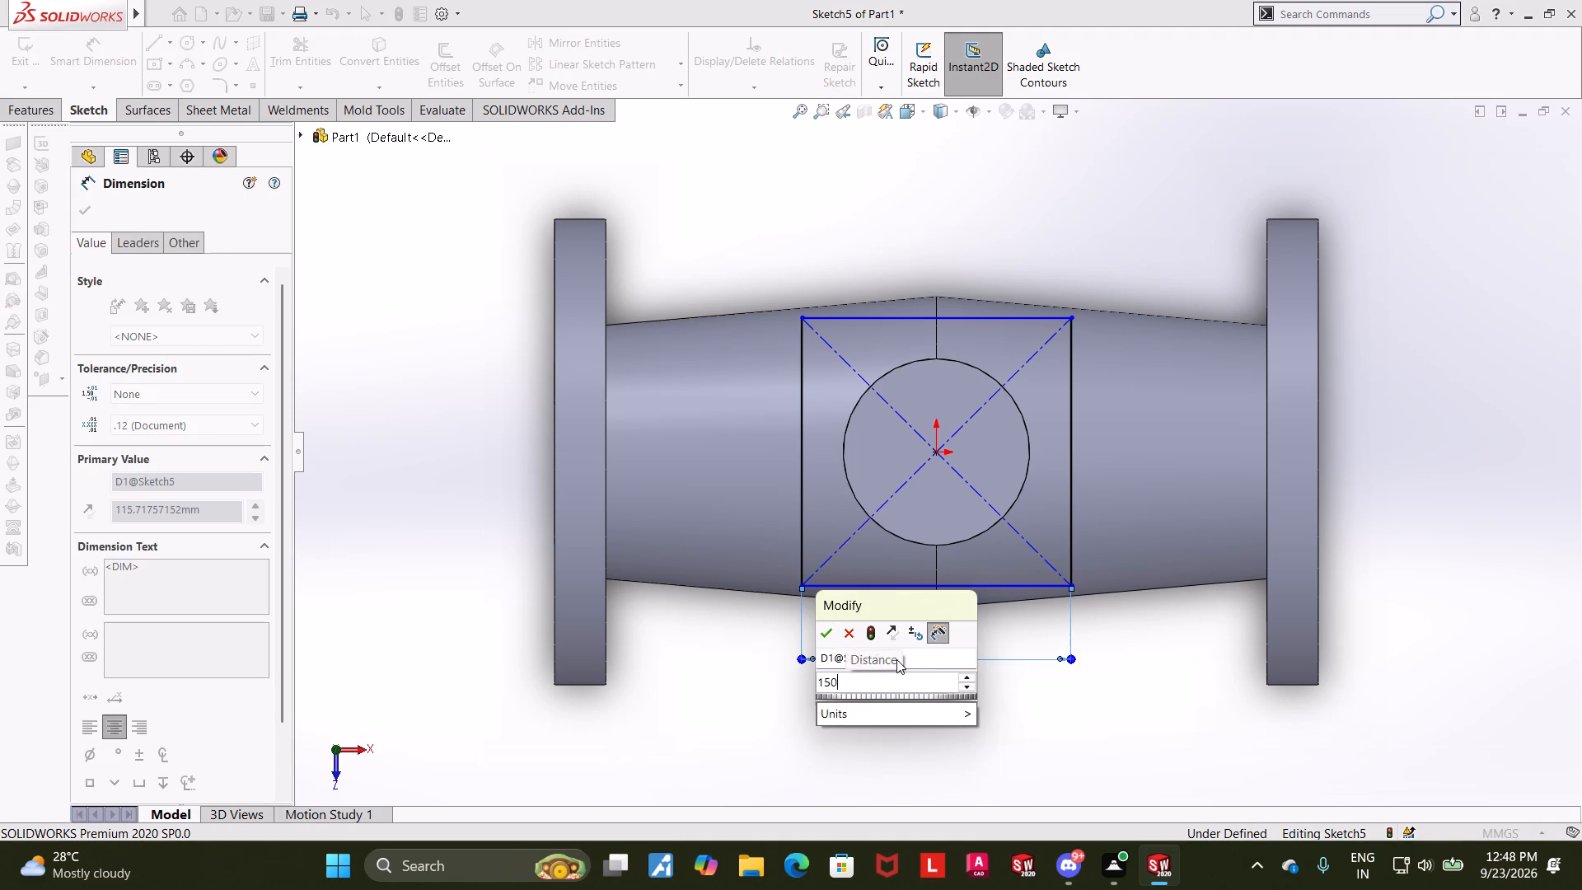
key(Return)
key(Escape)
key(Escape)
click(114, 46)
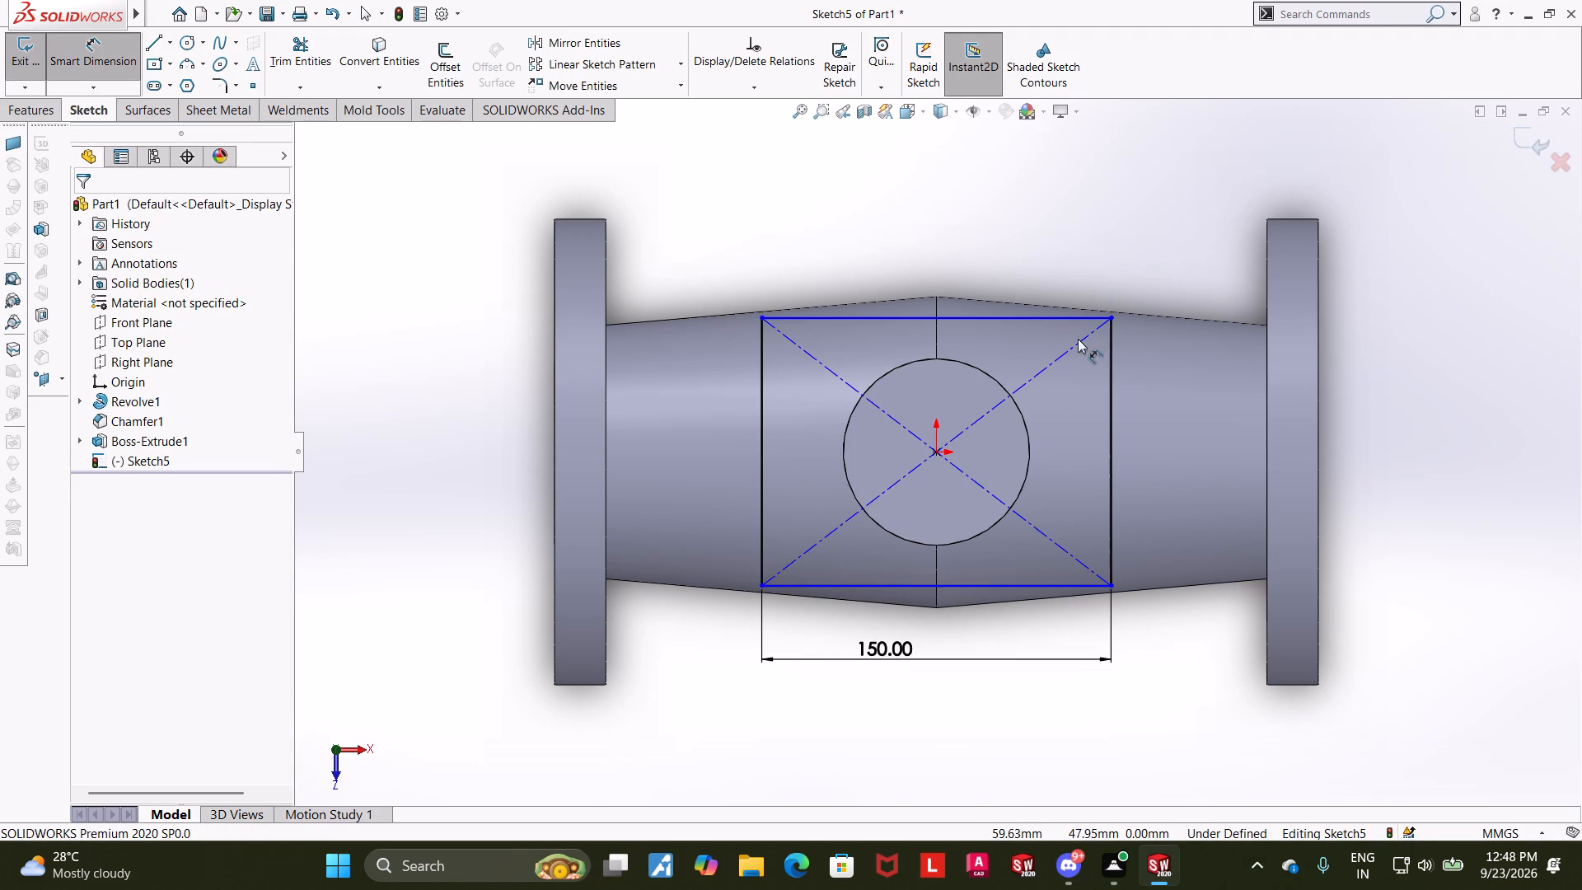
click(1112, 415)
click(1210, 417)
text(150)
key(Return)
key(Escape)
key(Escape)
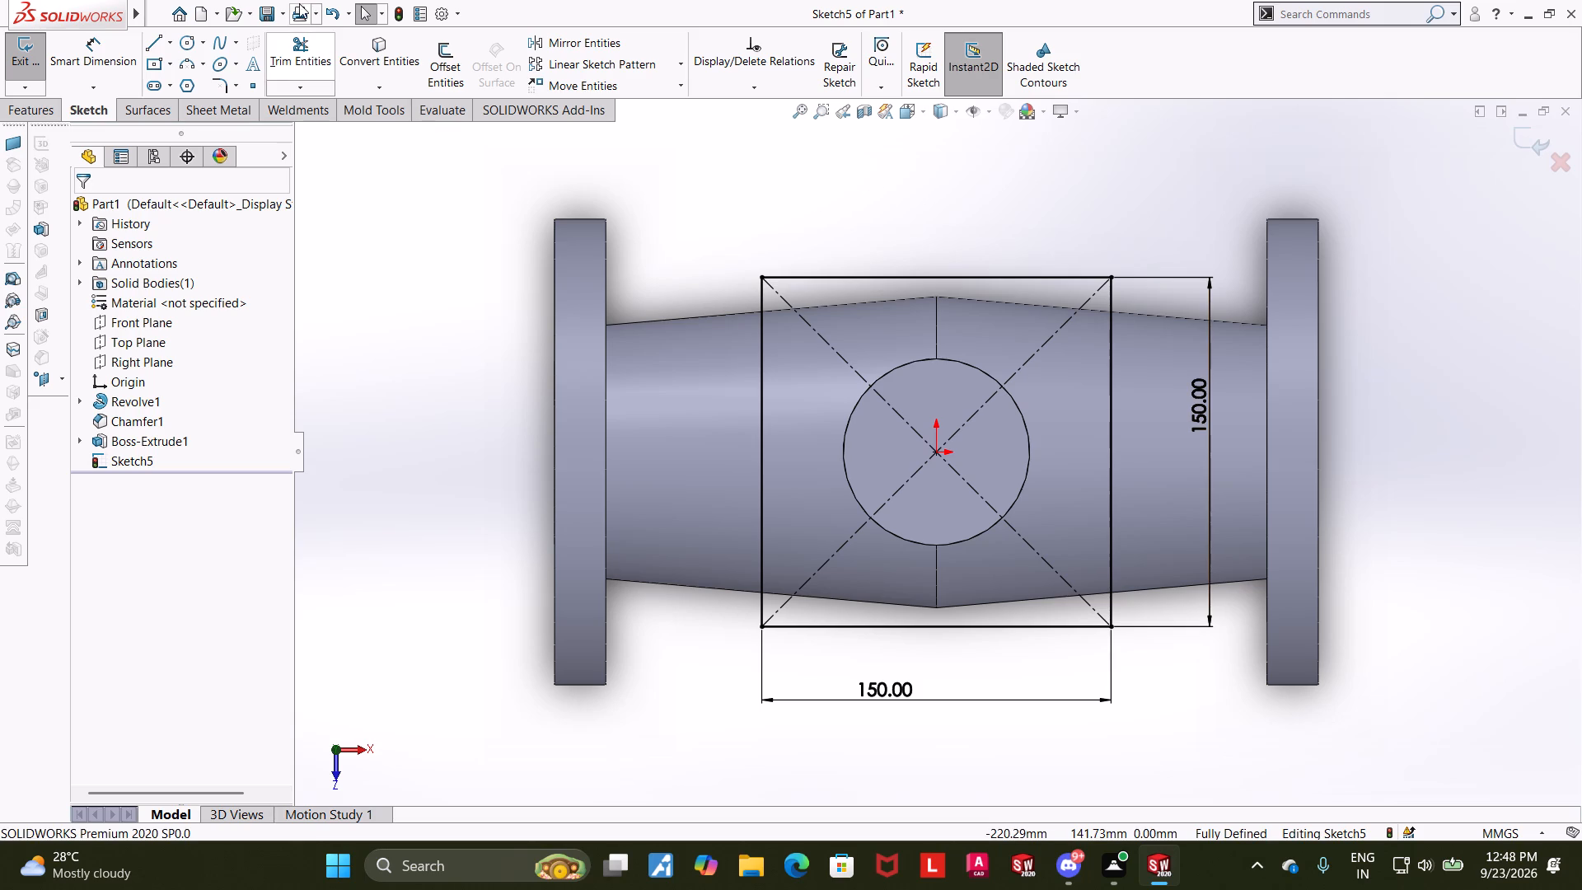
Round all four corners of the 150 mm square with 20 mm sketch fillets.
click(221, 85)
click(764, 310)
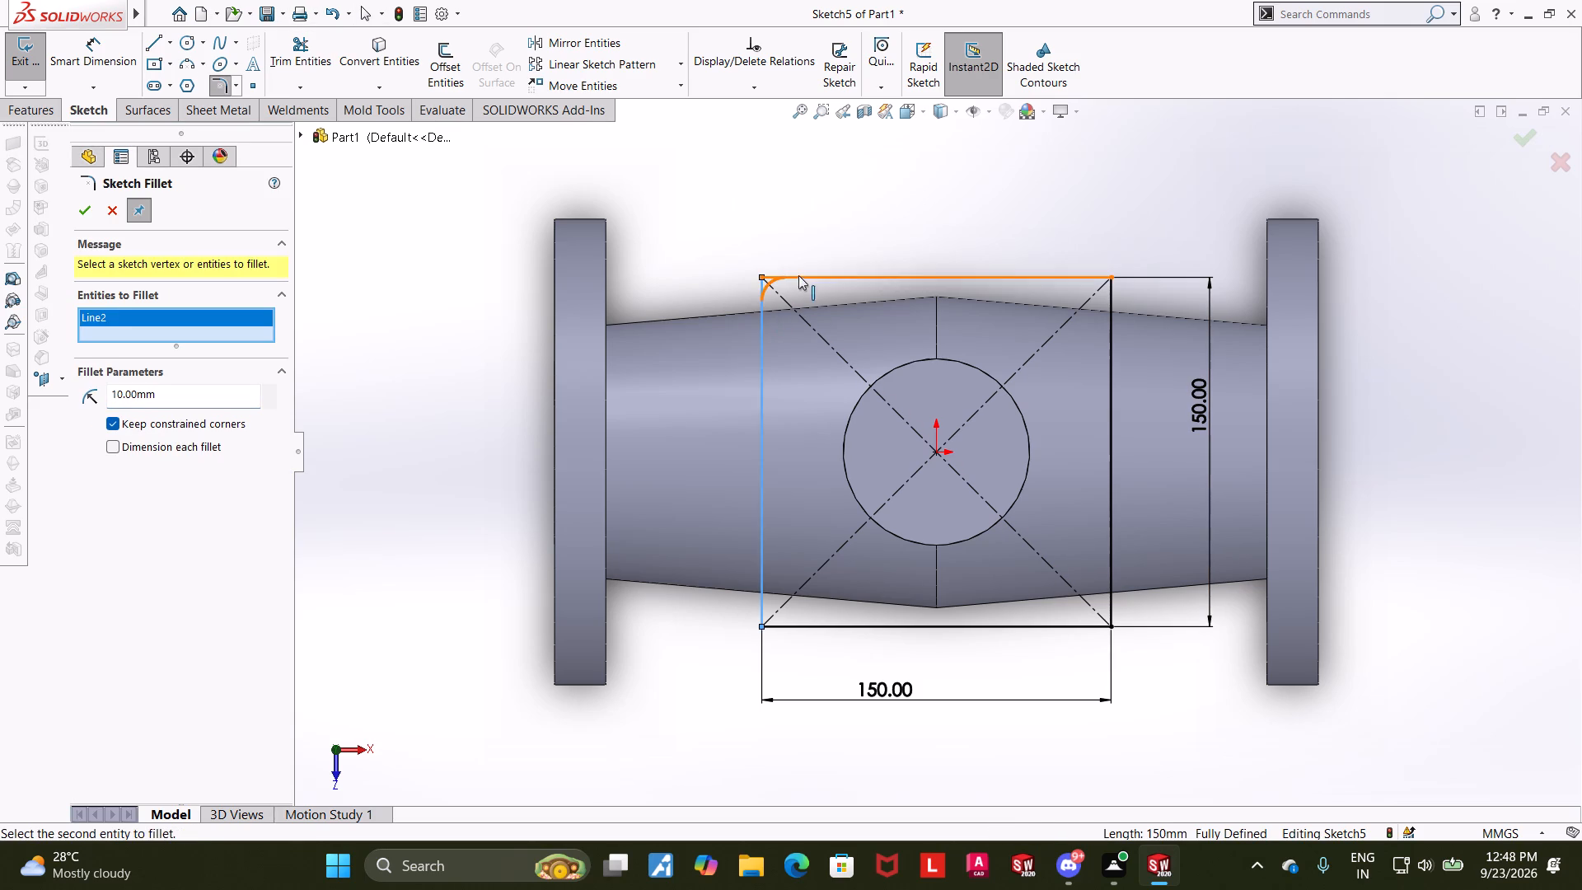
click(798, 275)
click(1081, 276)
click(1112, 304)
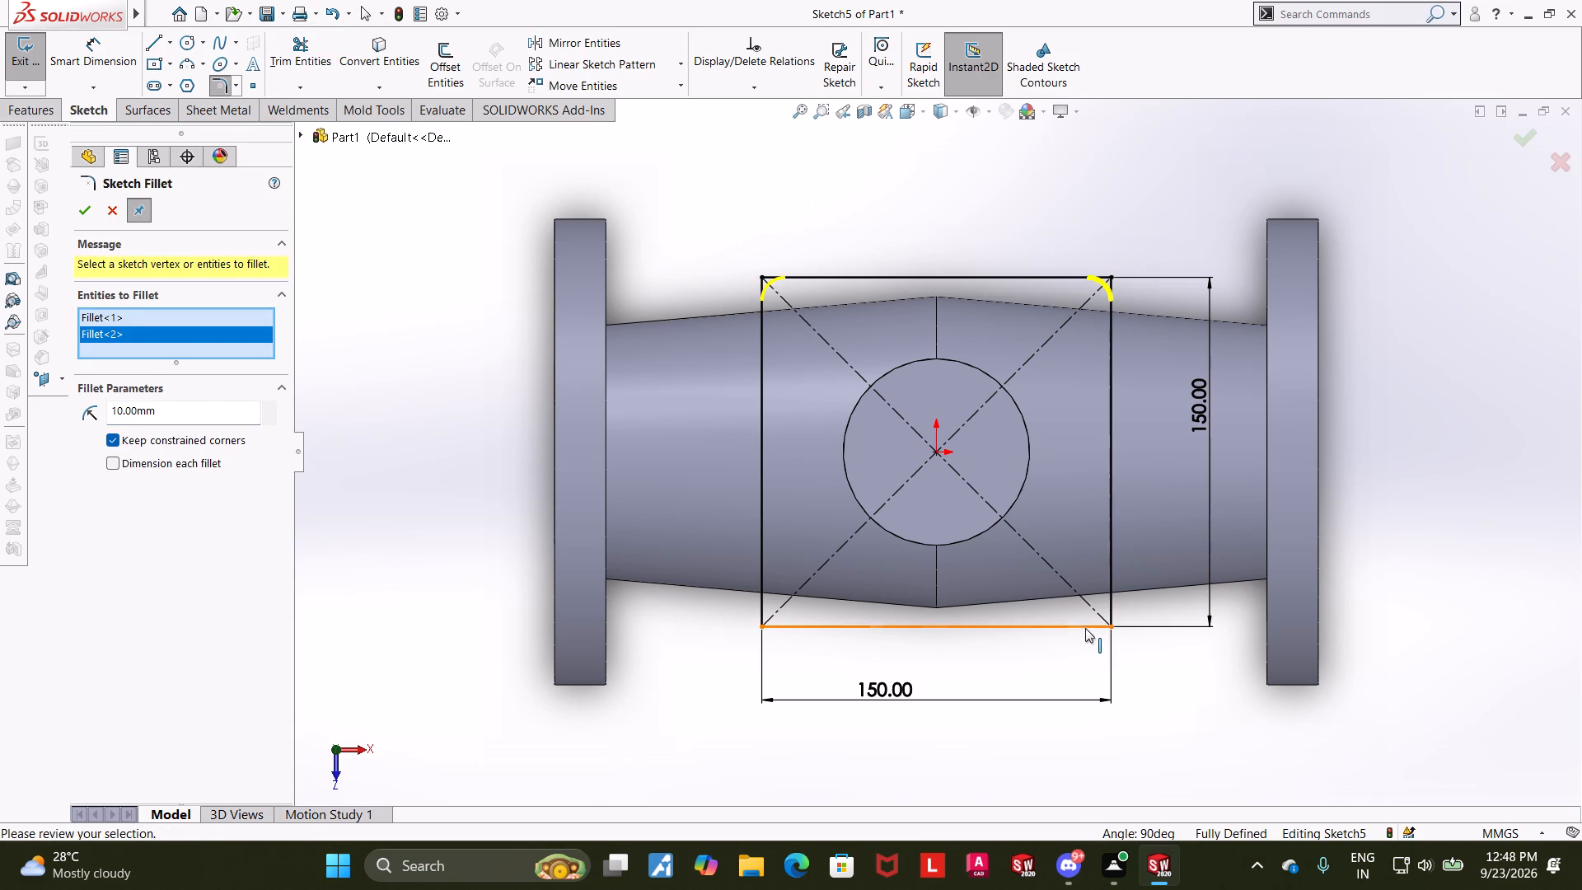
click(1084, 628)
click(1114, 597)
click(793, 629)
click(761, 595)
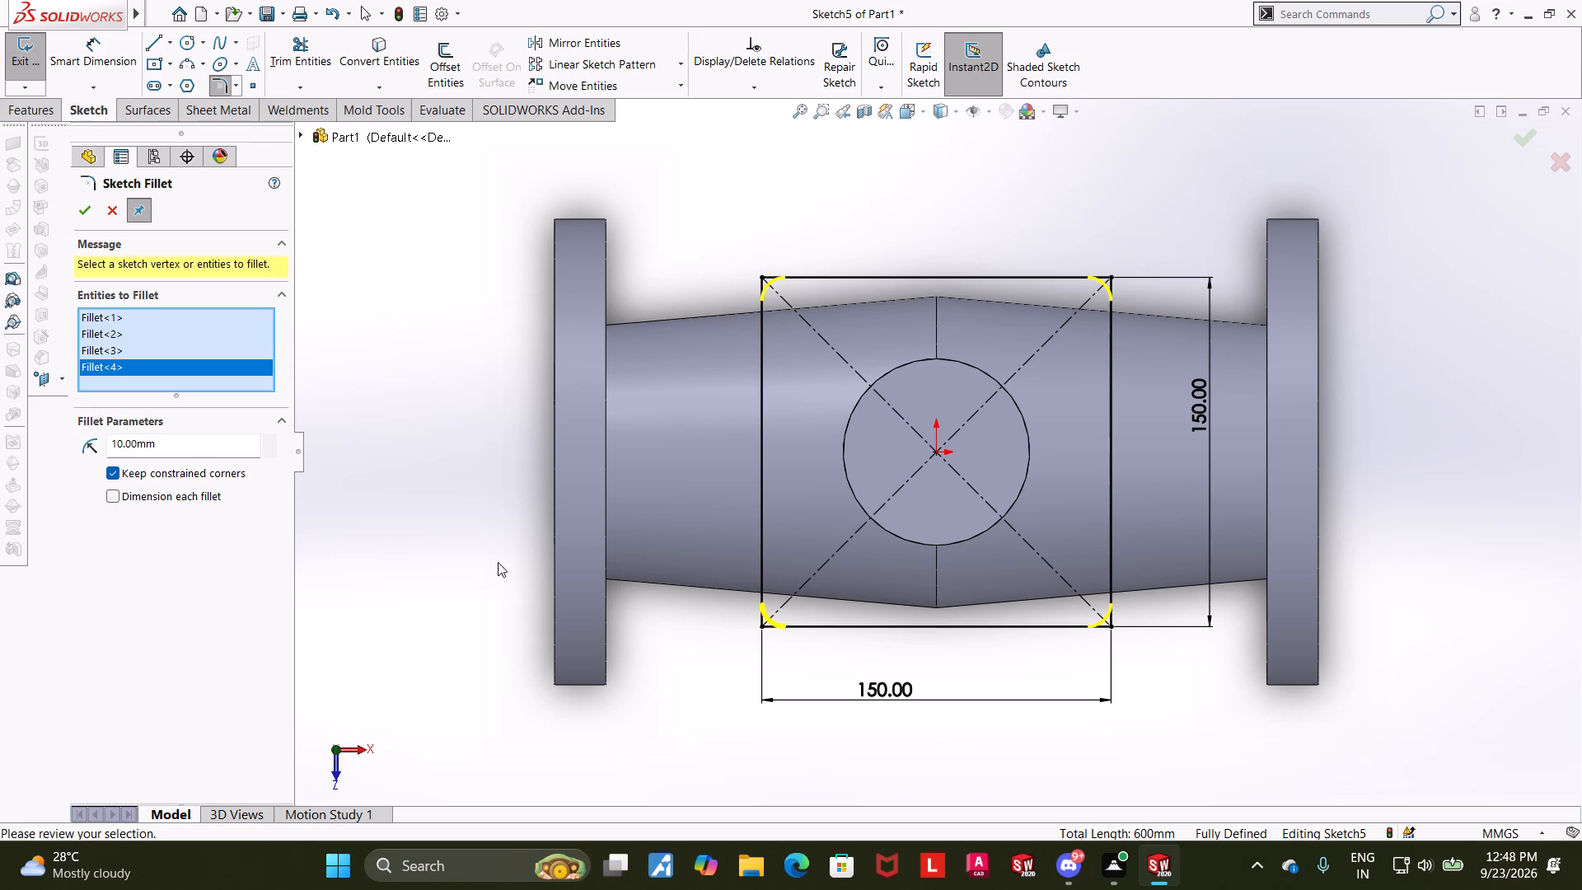
drag(199, 445, 0, 418)
text(20)
key(Return)
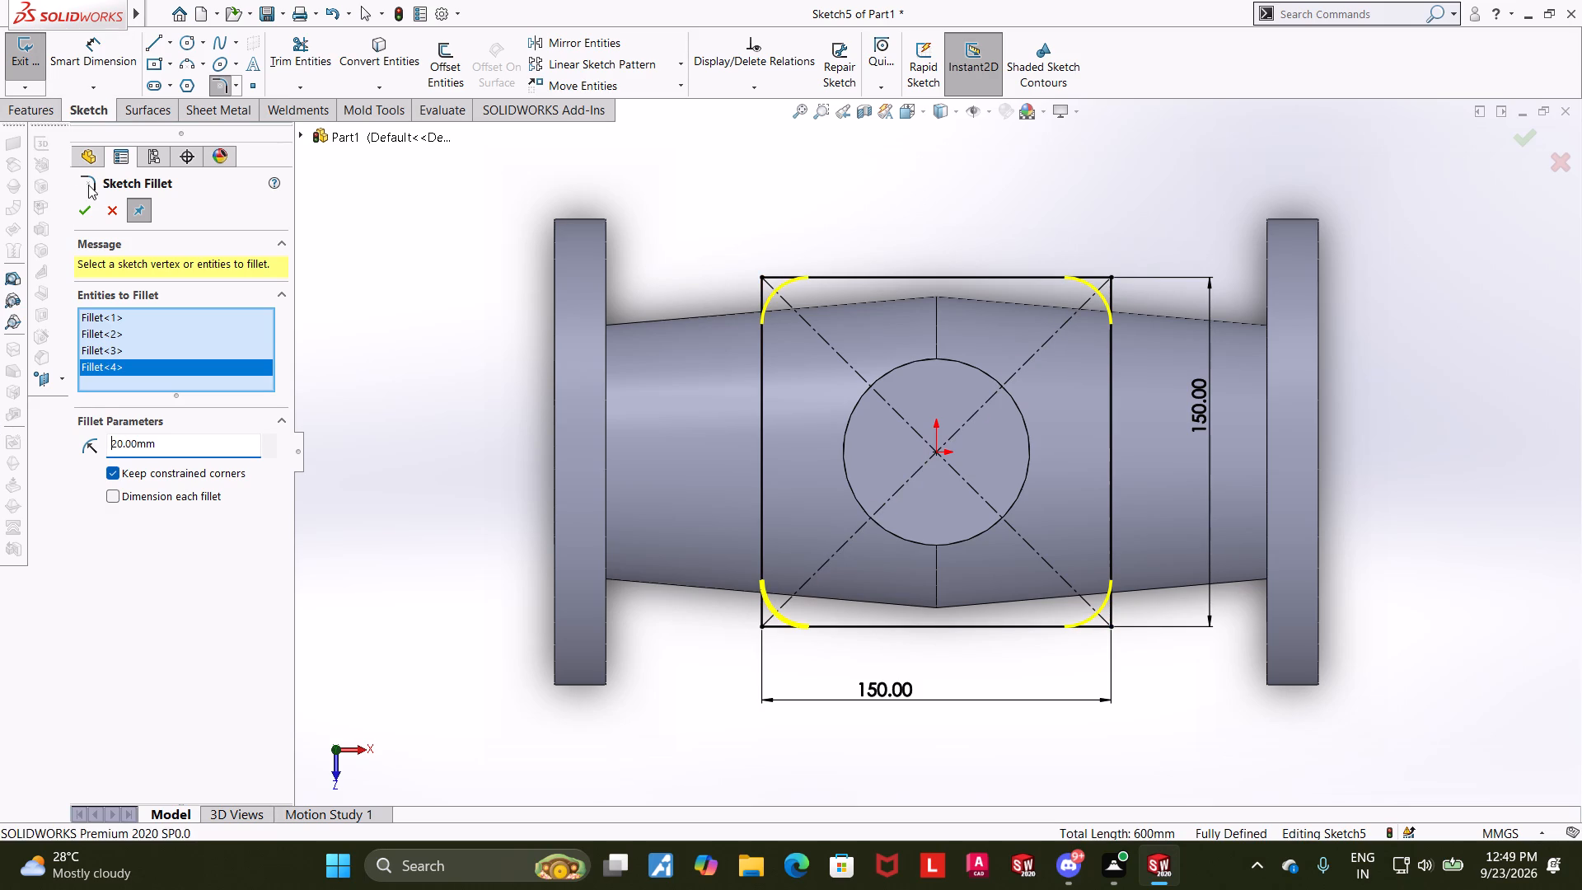
click(78, 205)
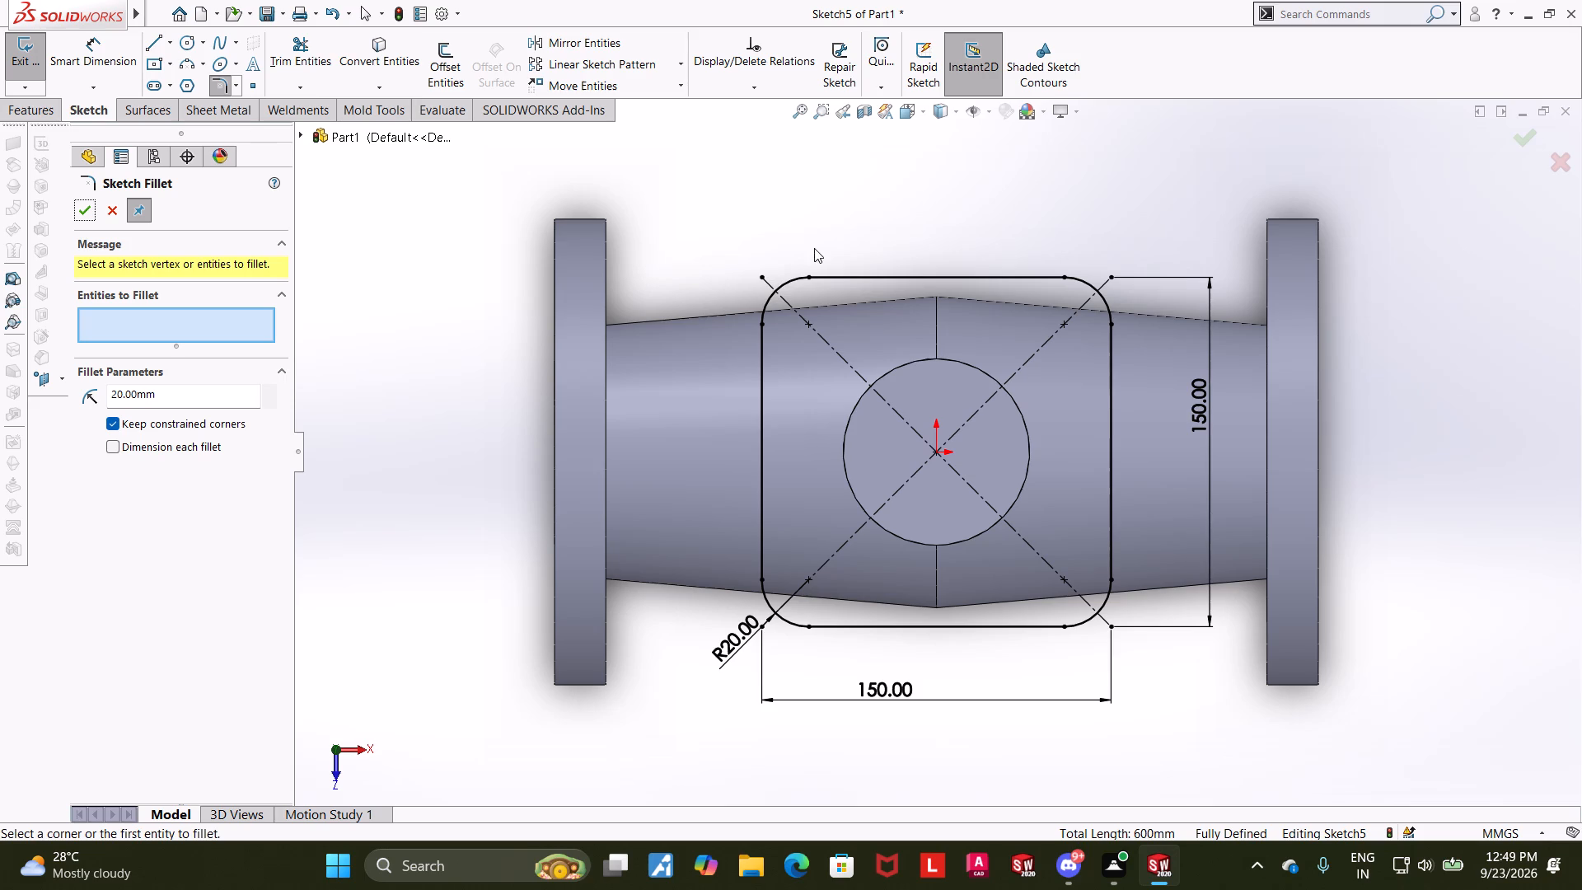
Sketch a circle at the center of the square's upper-left corner fillet and dimension its diameter as 18 mm.
click(193, 47)
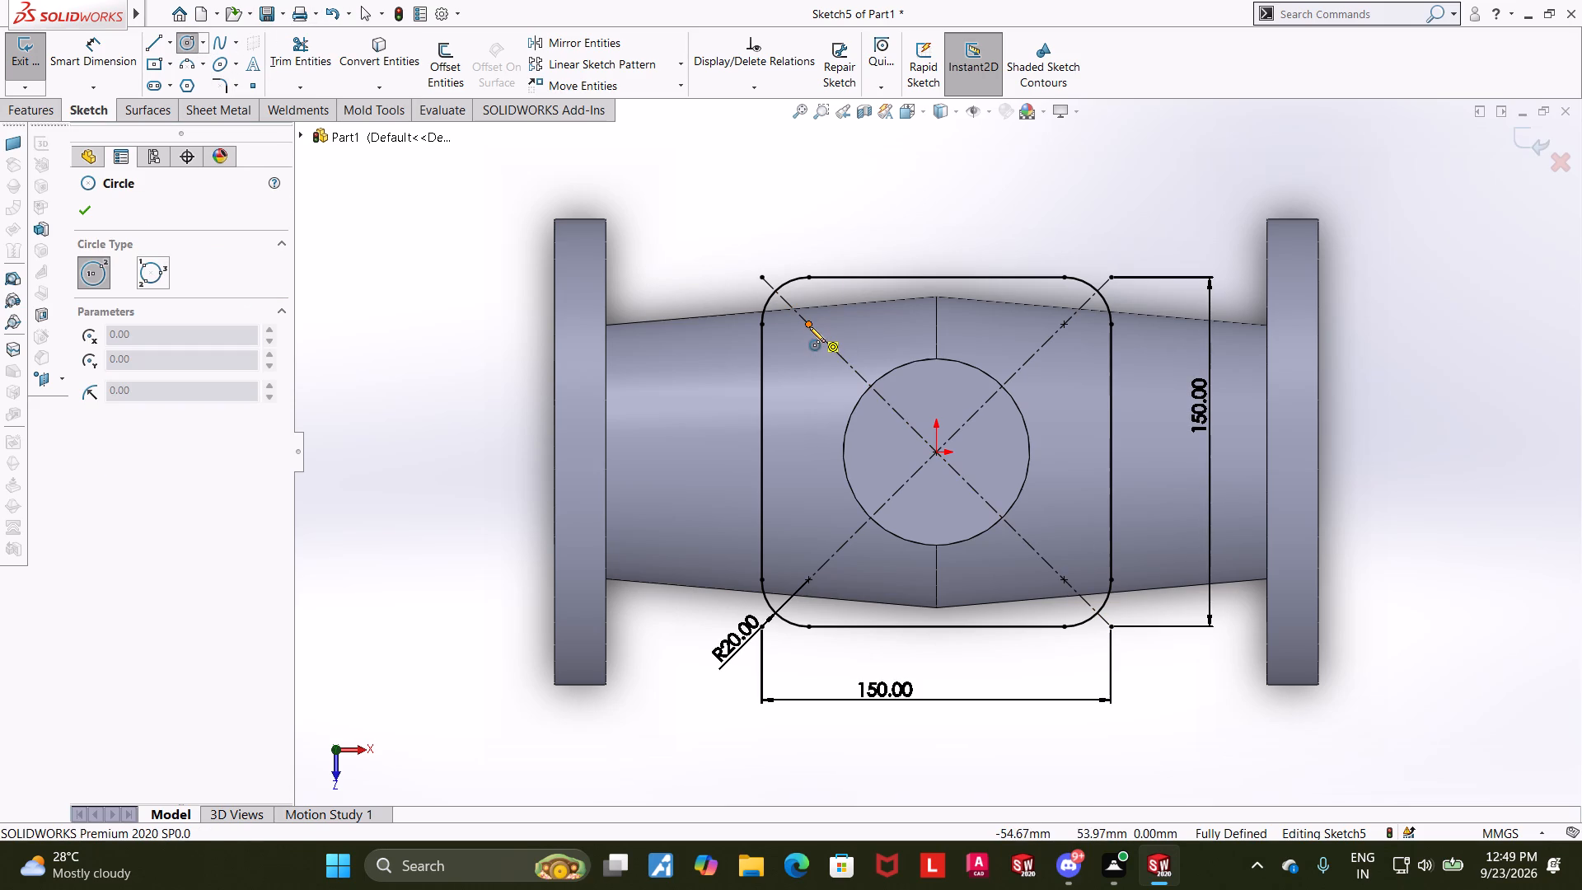
click(809, 326)
click(849, 307)
key(Escape)
click(72, 40)
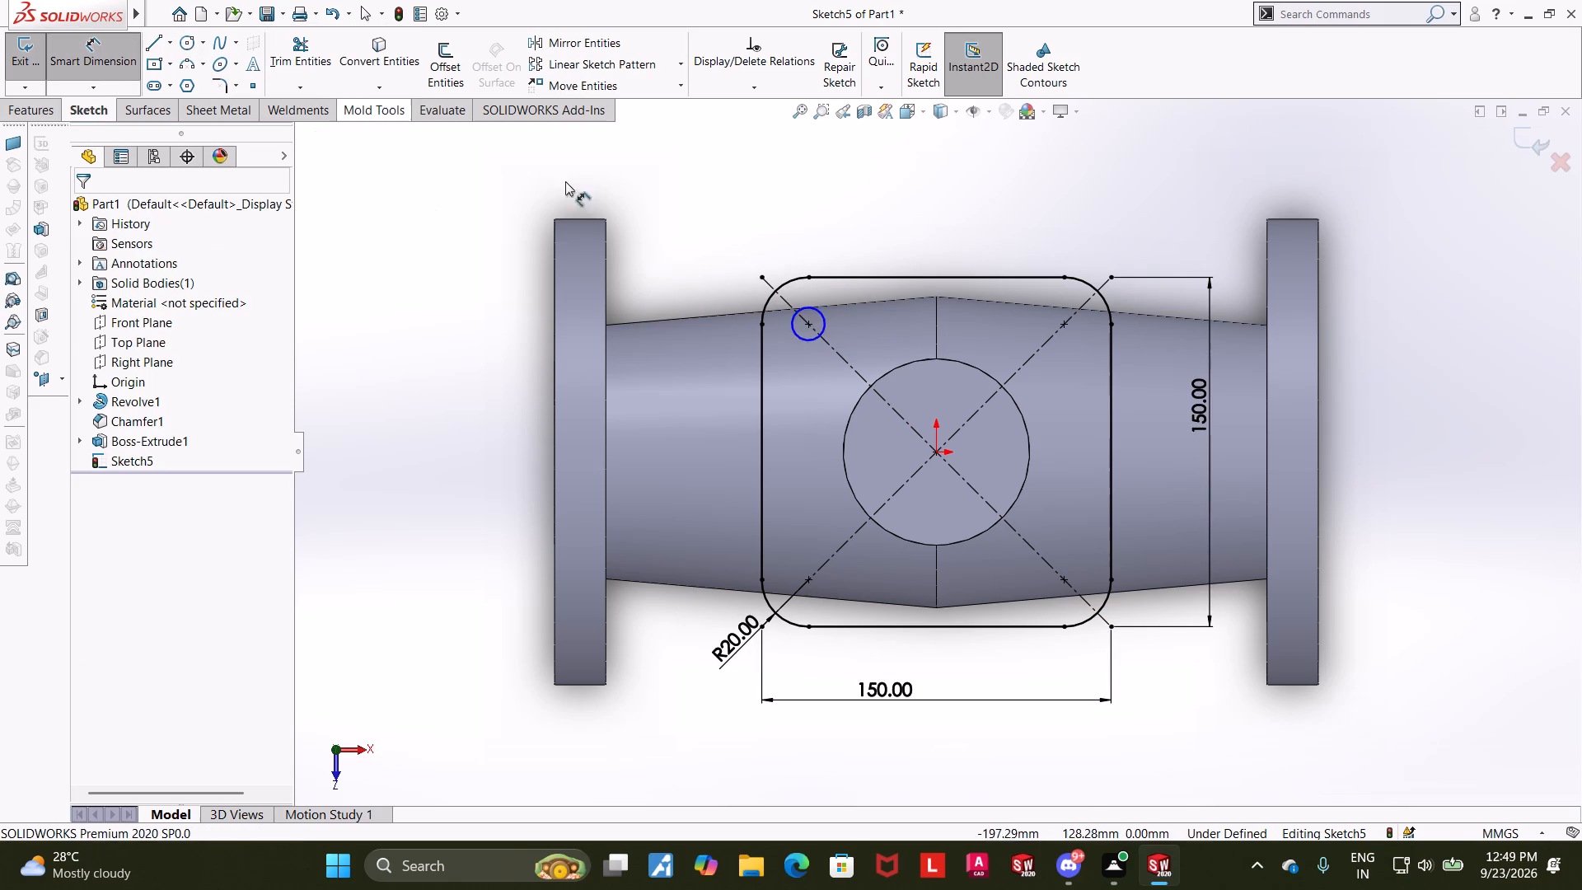
click(823, 323)
click(854, 321)
text(18)
key(Return)
key(Escape)
key(Escape)
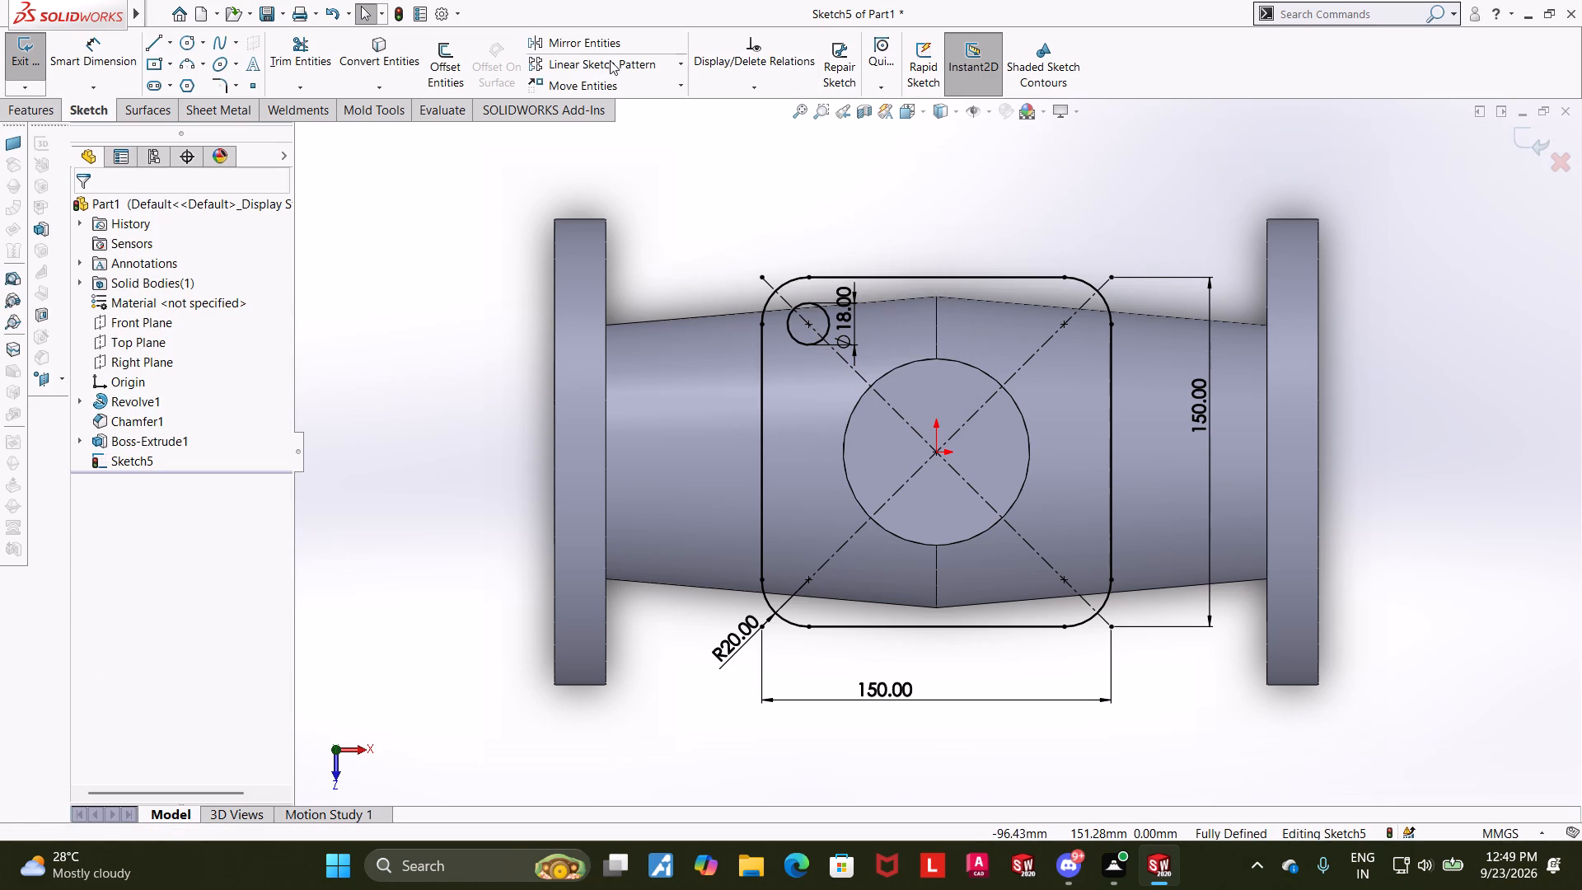
Pattern the 18 mm circle linearly to all four corners, with 2 instances at 110 mm spacing along X and reversed Y.
click(574, 68)
click(826, 323)
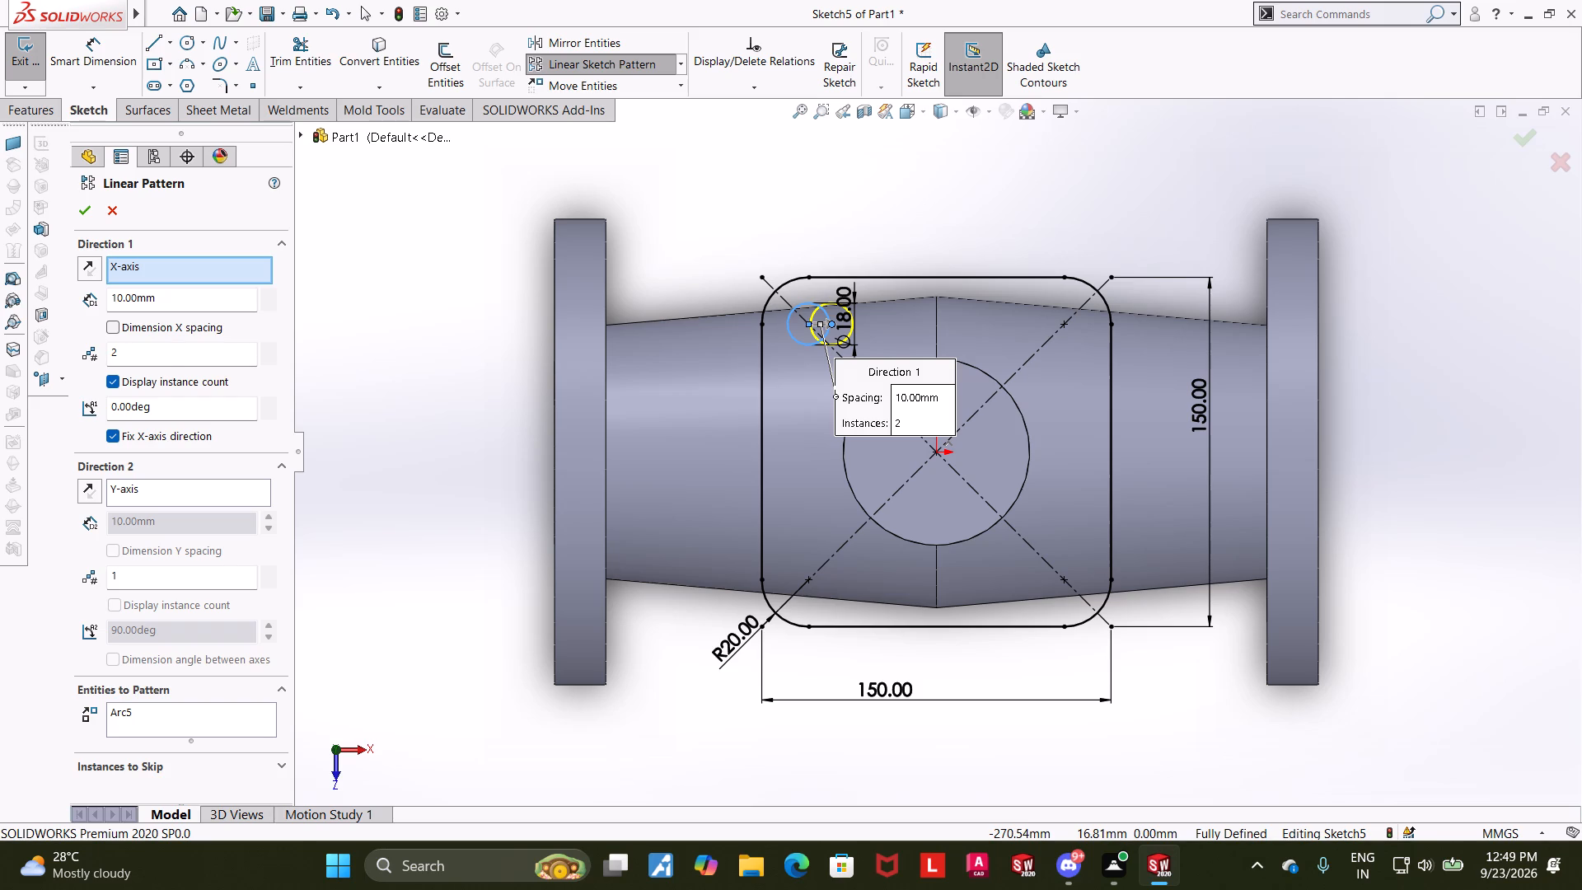
drag(189, 301, 70, 295)
text(11)
key(0)
key(Return)
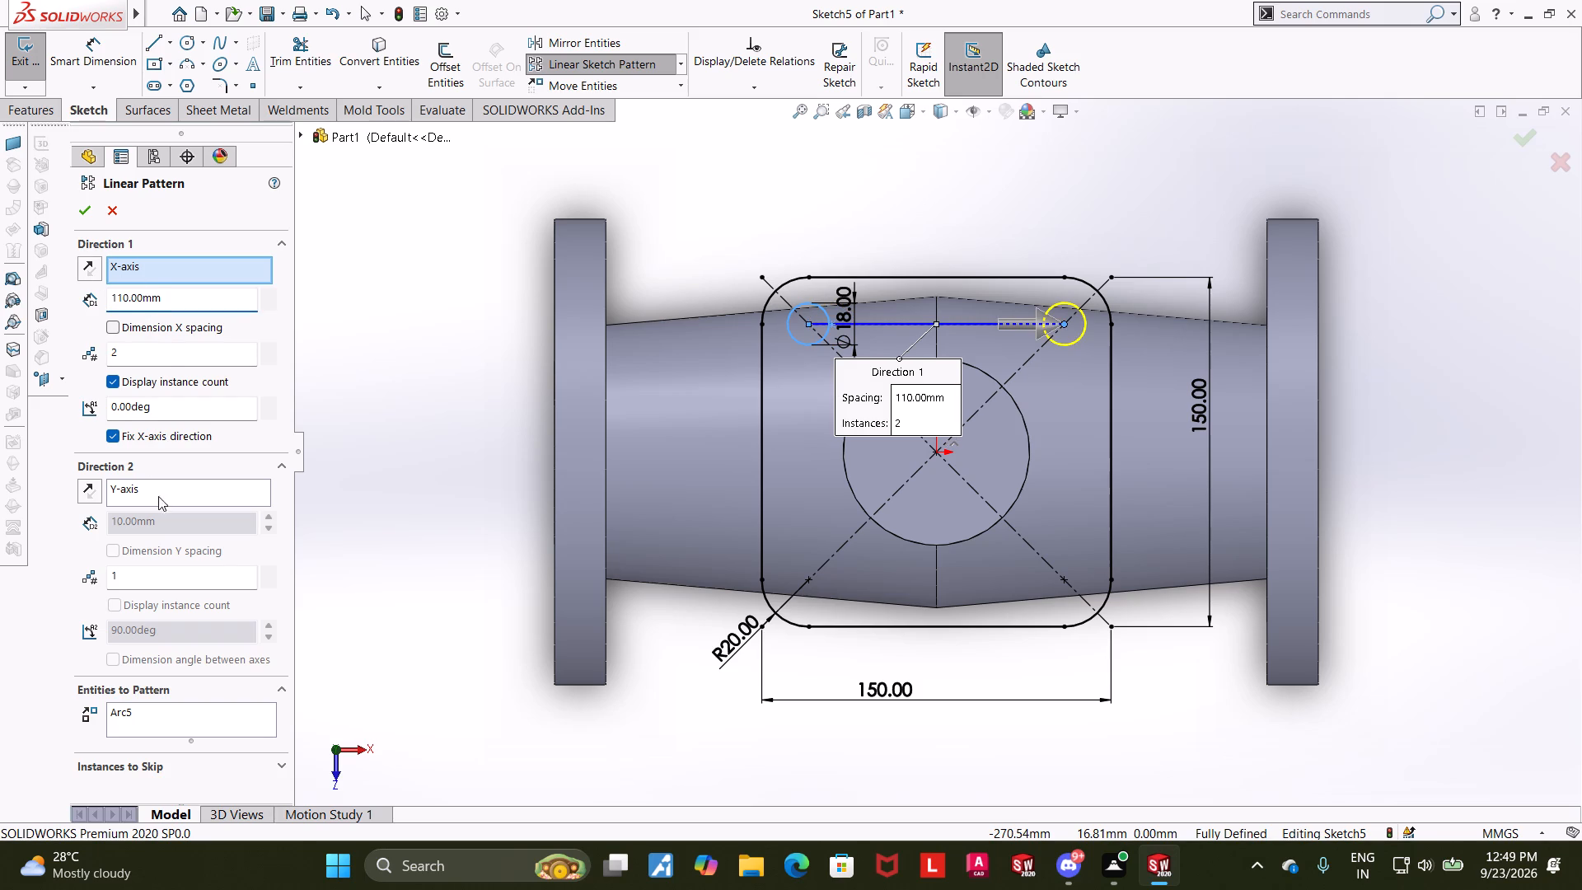
drag(142, 583, 85, 578)
key(2)
key(Return)
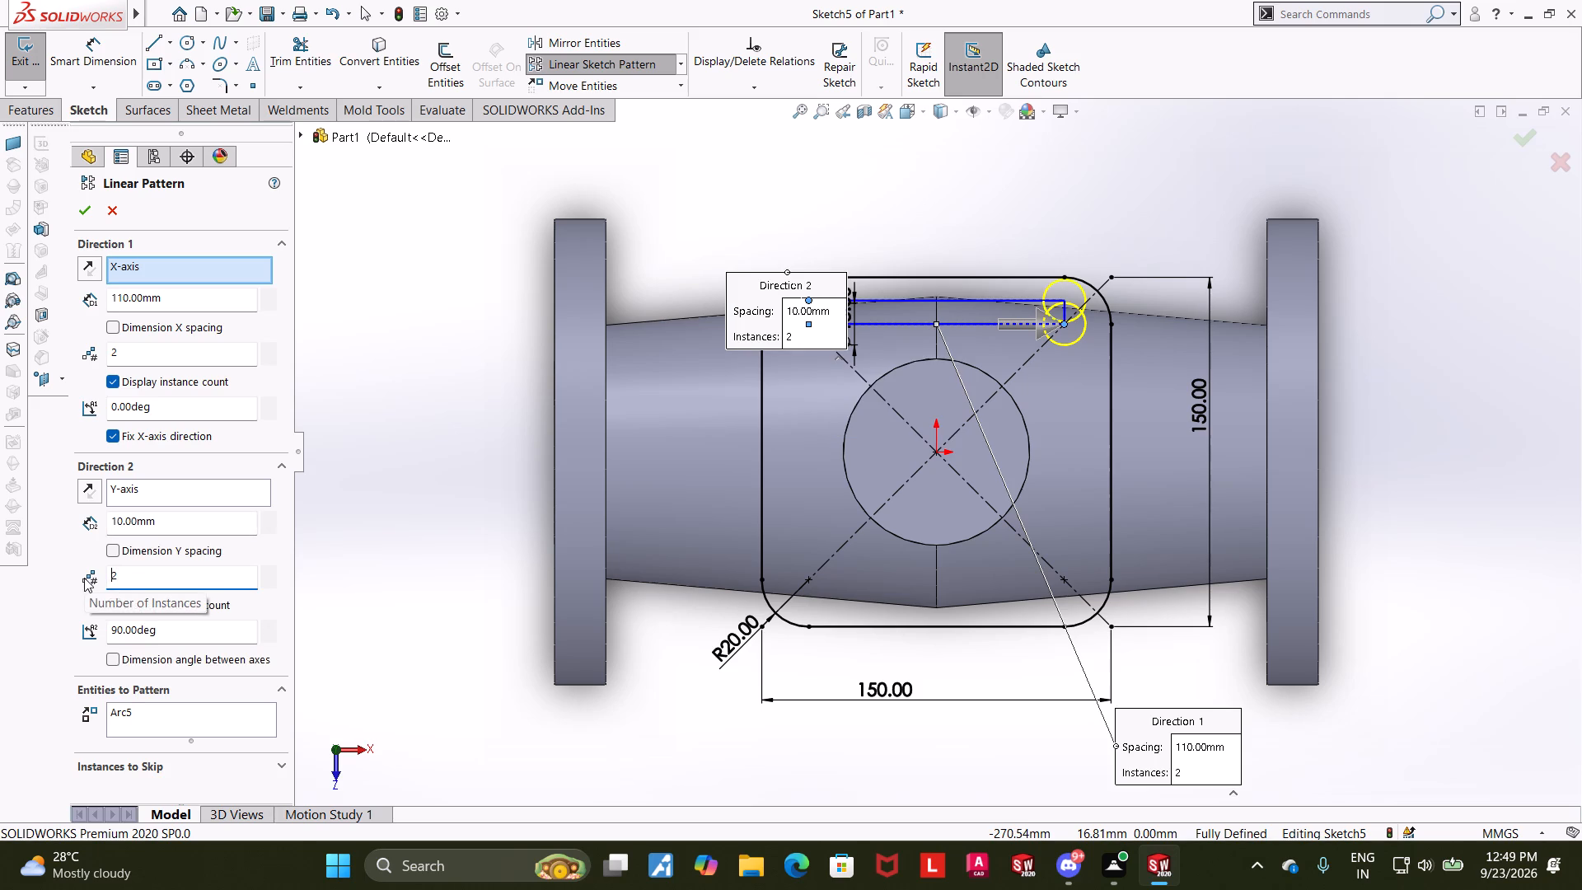
drag(199, 523, 26, 503)
text(11)
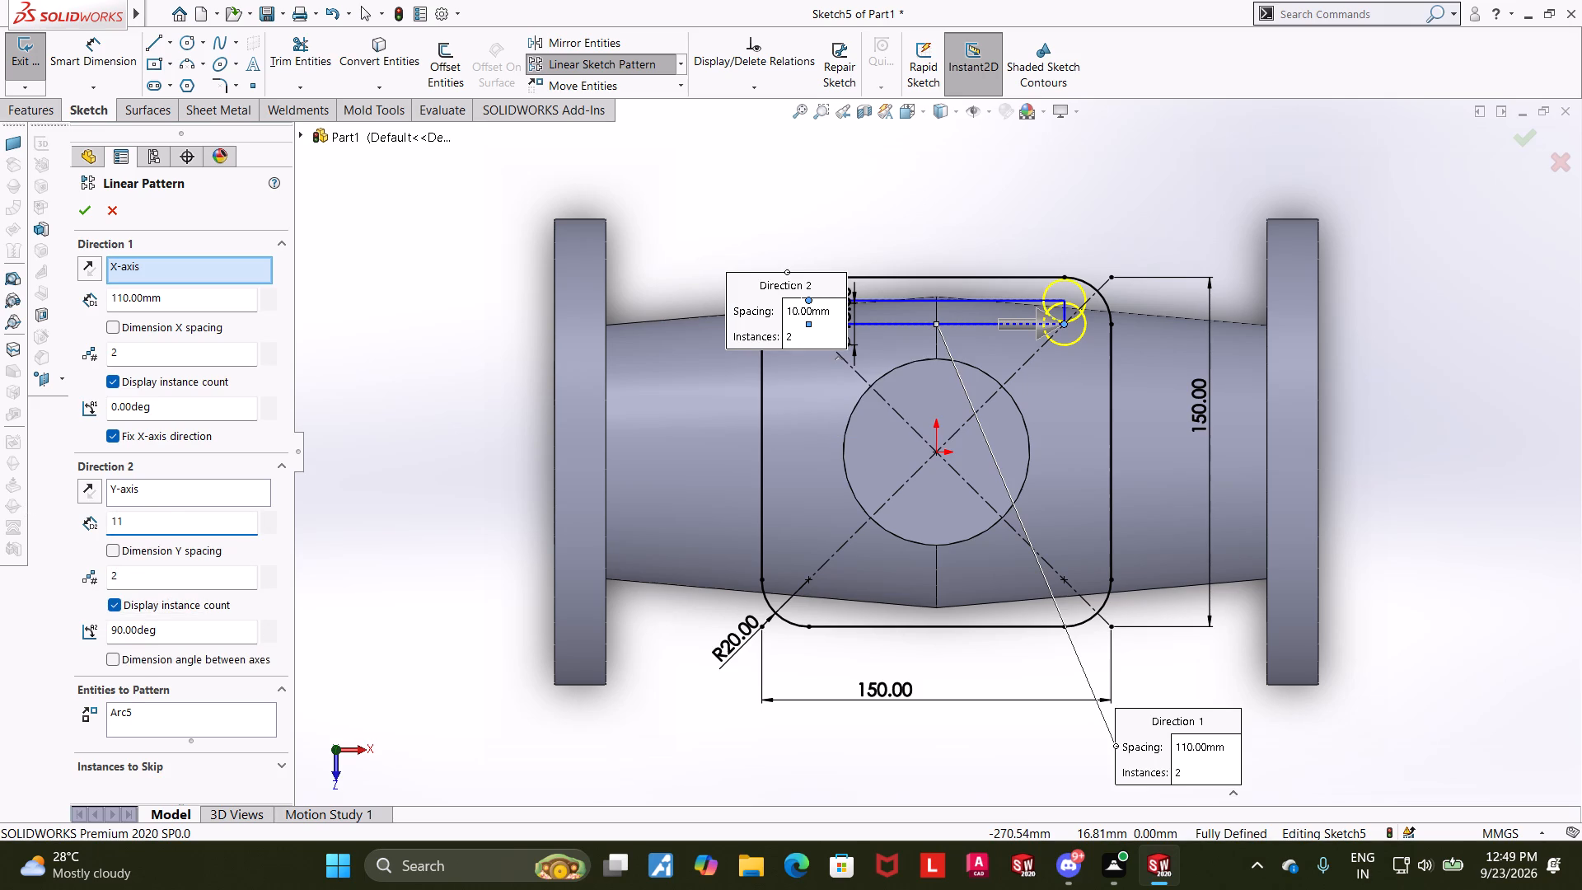
key(0)
key(Return)
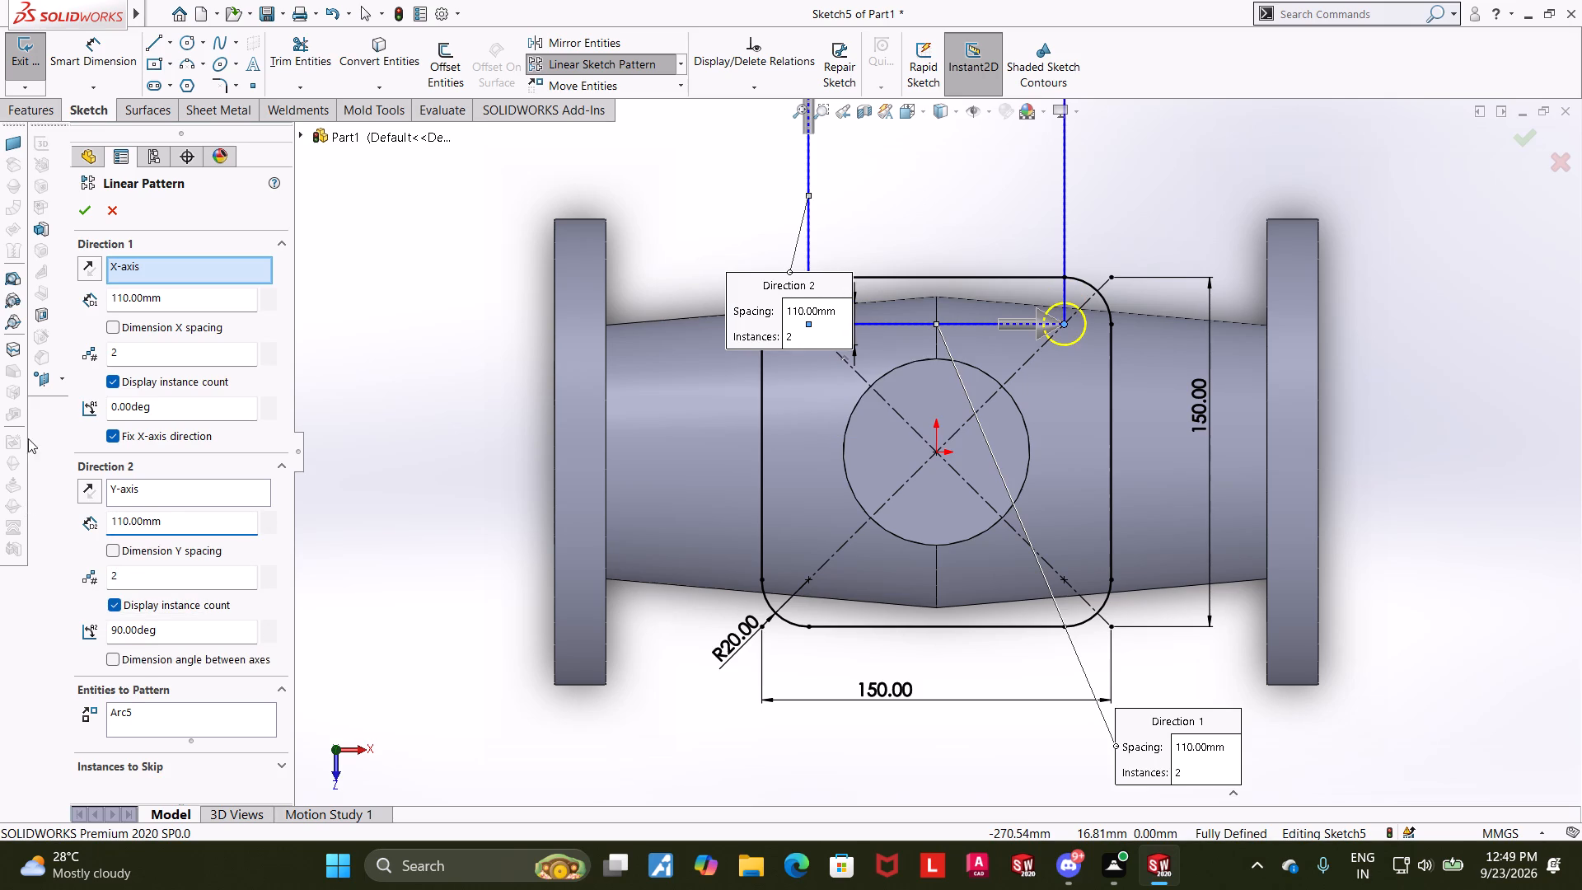
click(88, 485)
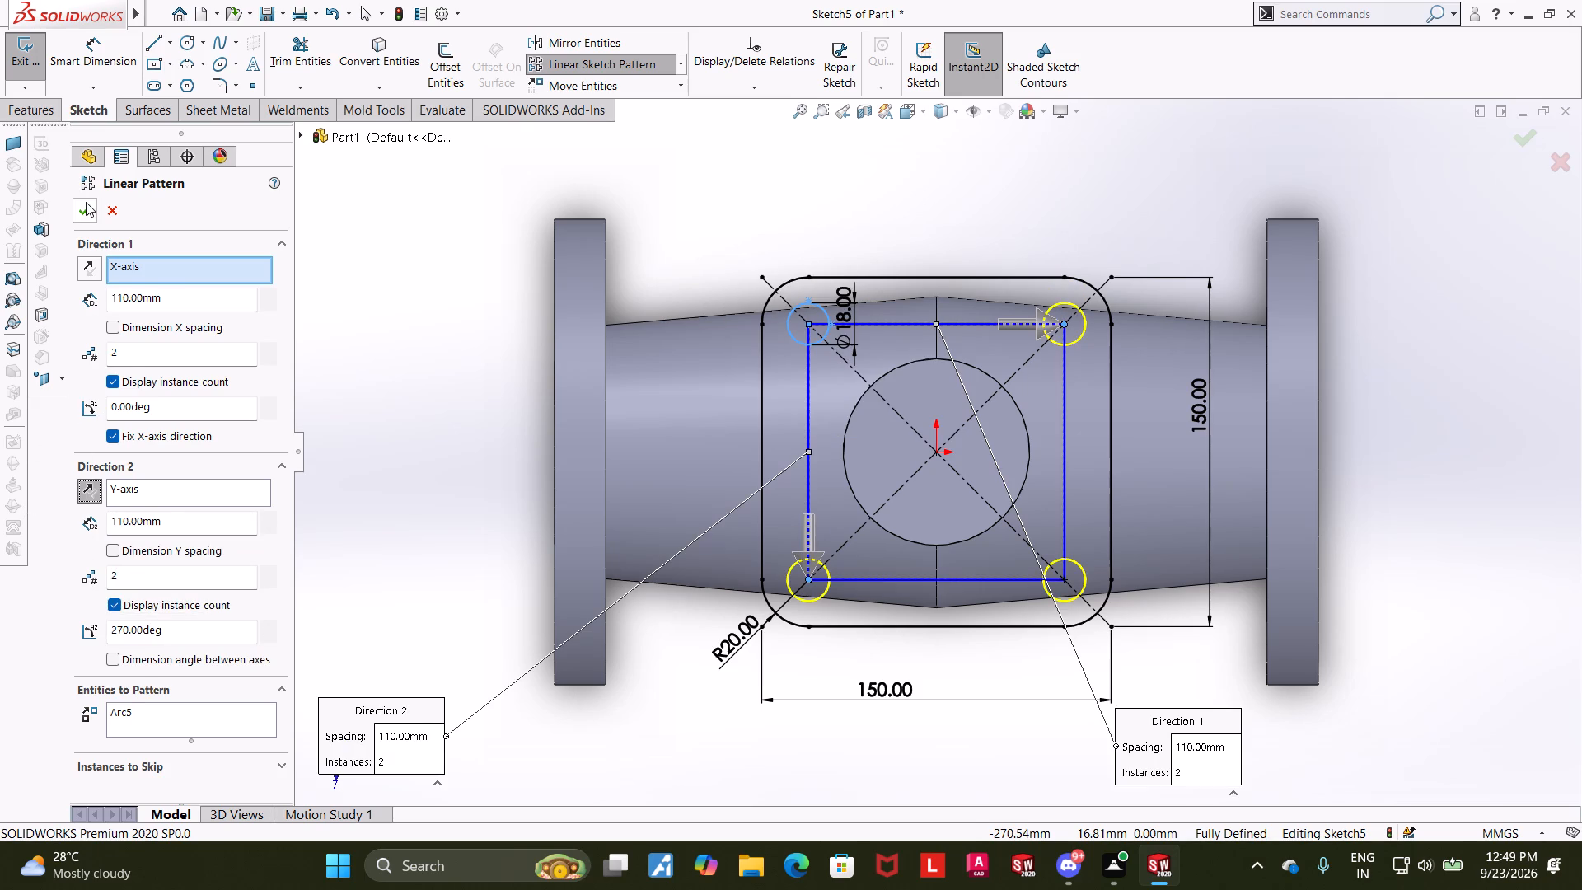
click(85, 202)
click(1473, 414)
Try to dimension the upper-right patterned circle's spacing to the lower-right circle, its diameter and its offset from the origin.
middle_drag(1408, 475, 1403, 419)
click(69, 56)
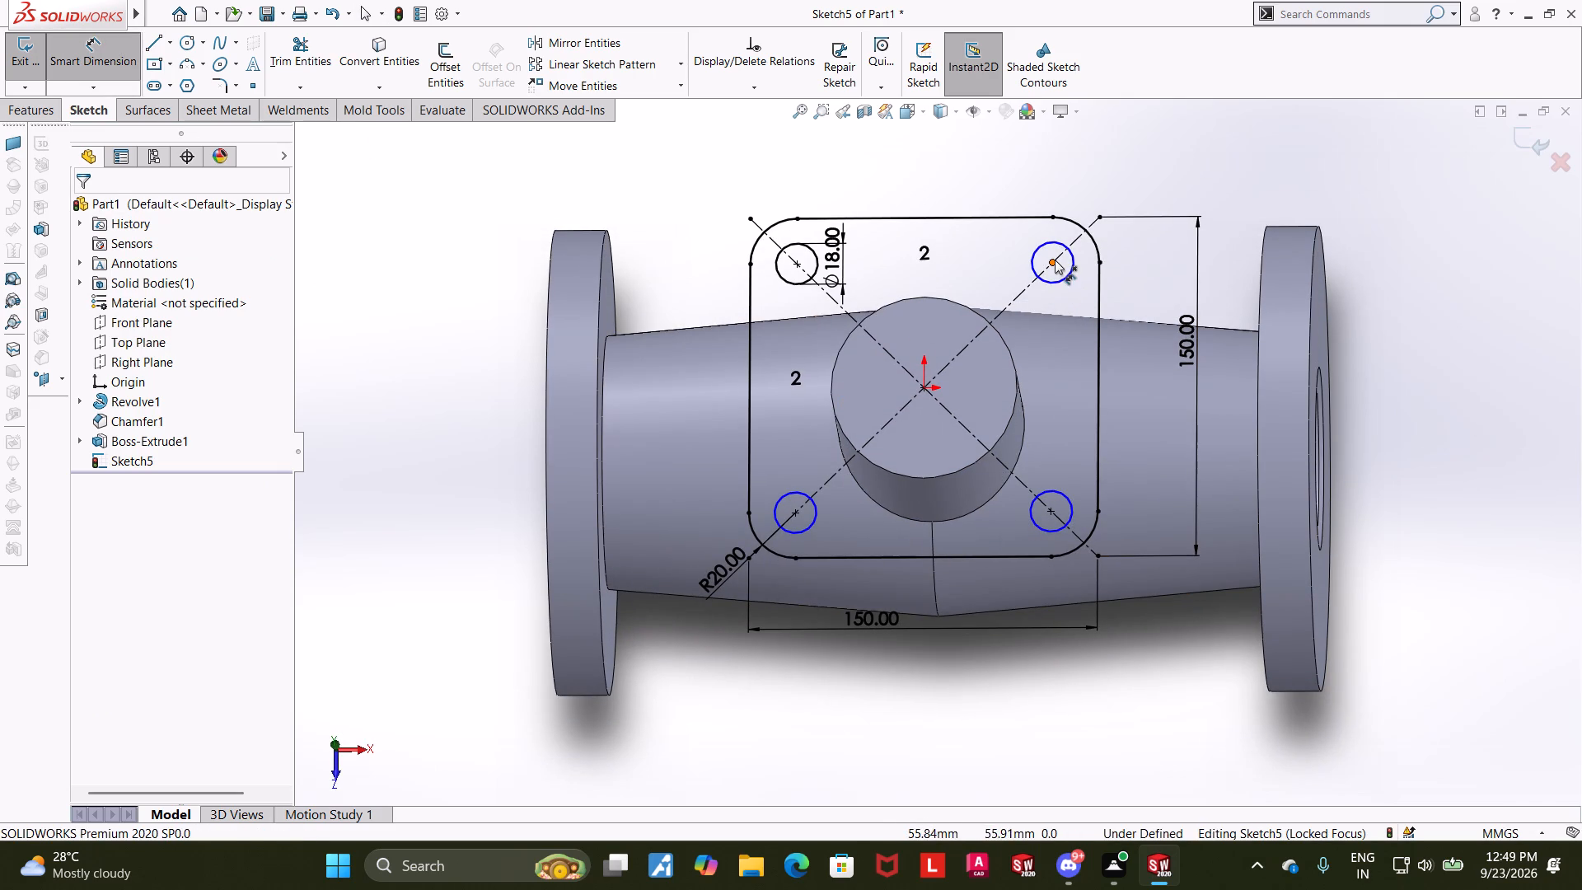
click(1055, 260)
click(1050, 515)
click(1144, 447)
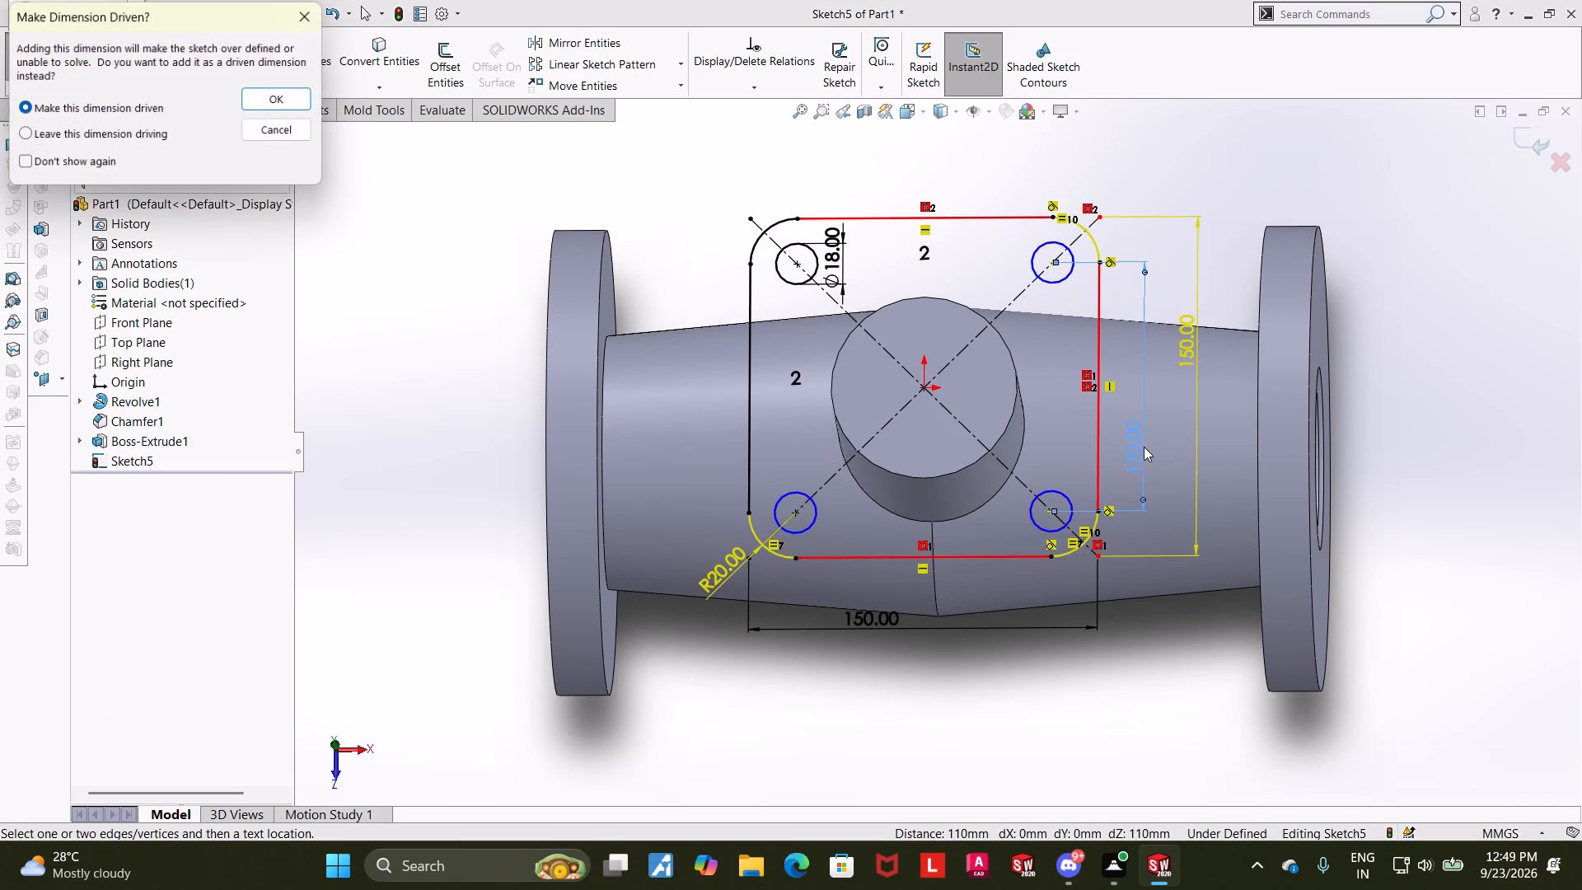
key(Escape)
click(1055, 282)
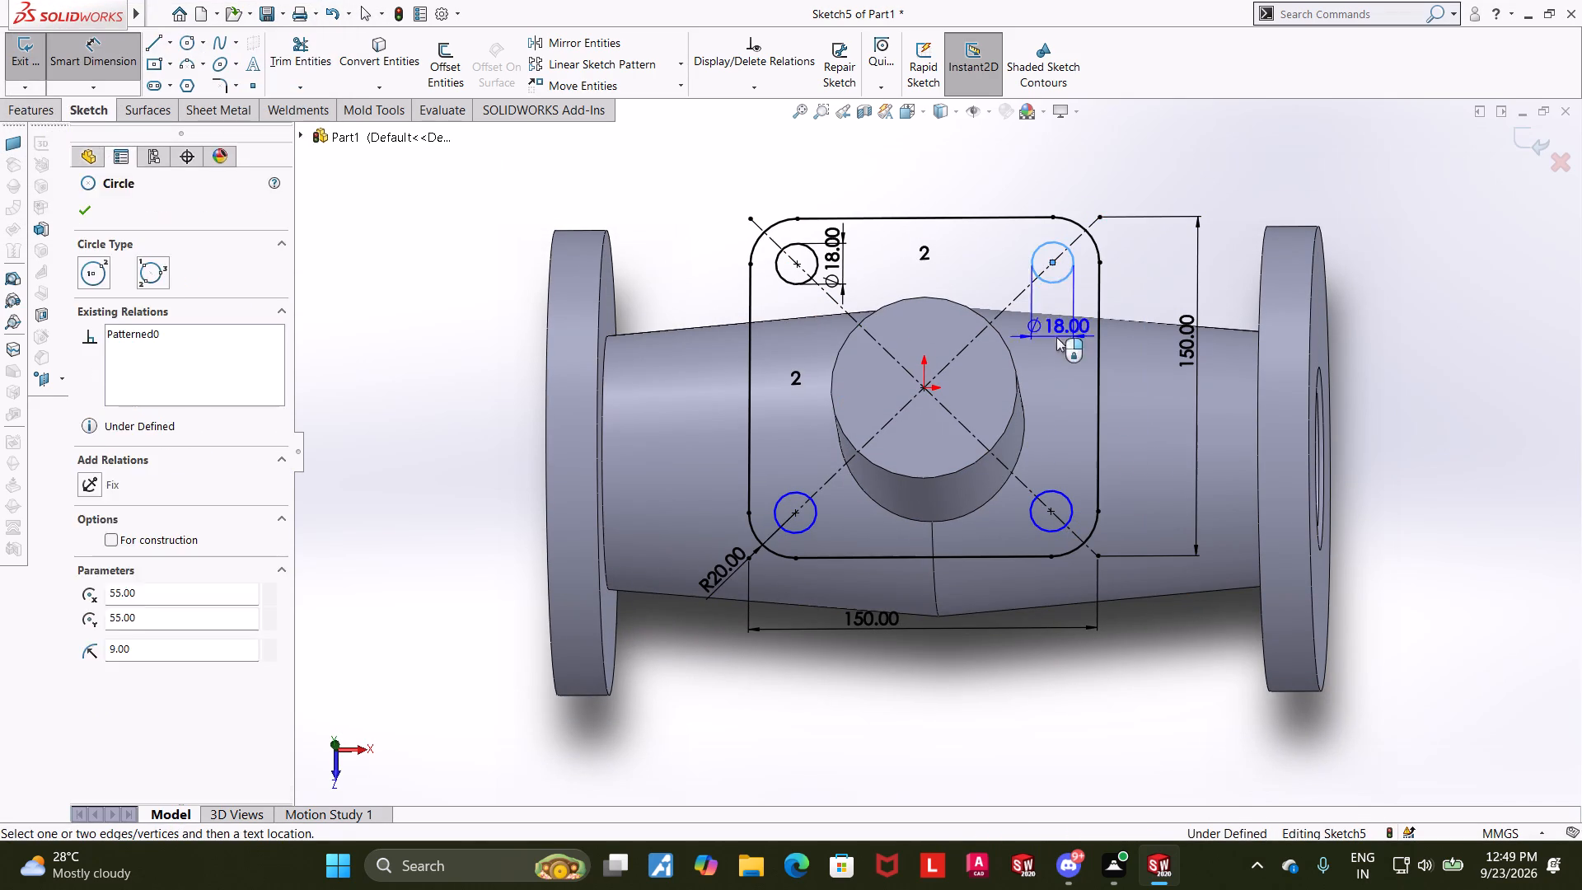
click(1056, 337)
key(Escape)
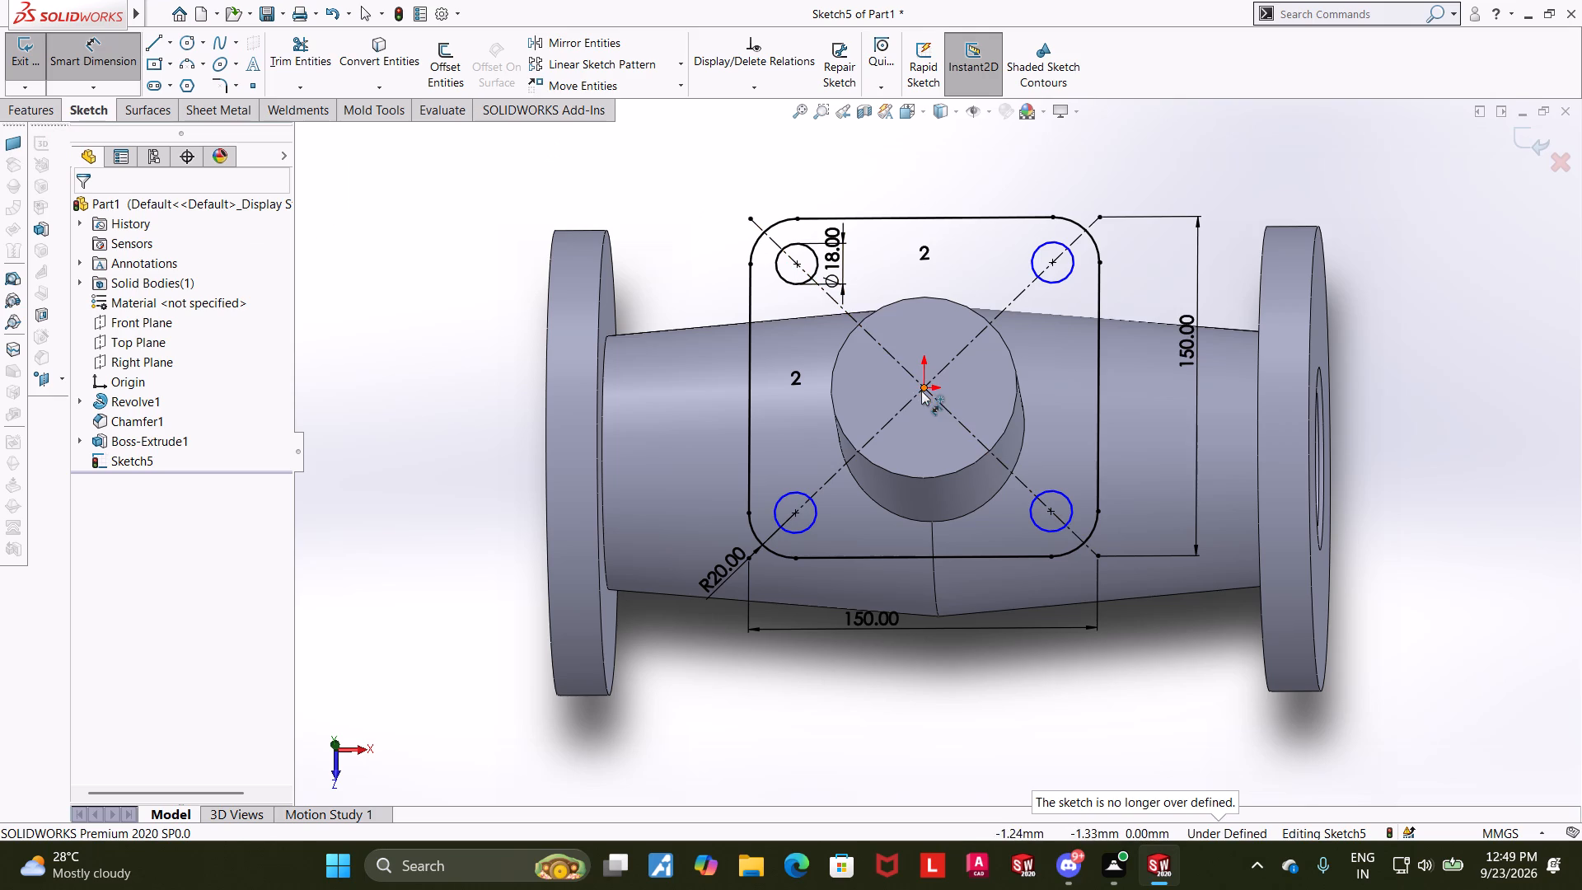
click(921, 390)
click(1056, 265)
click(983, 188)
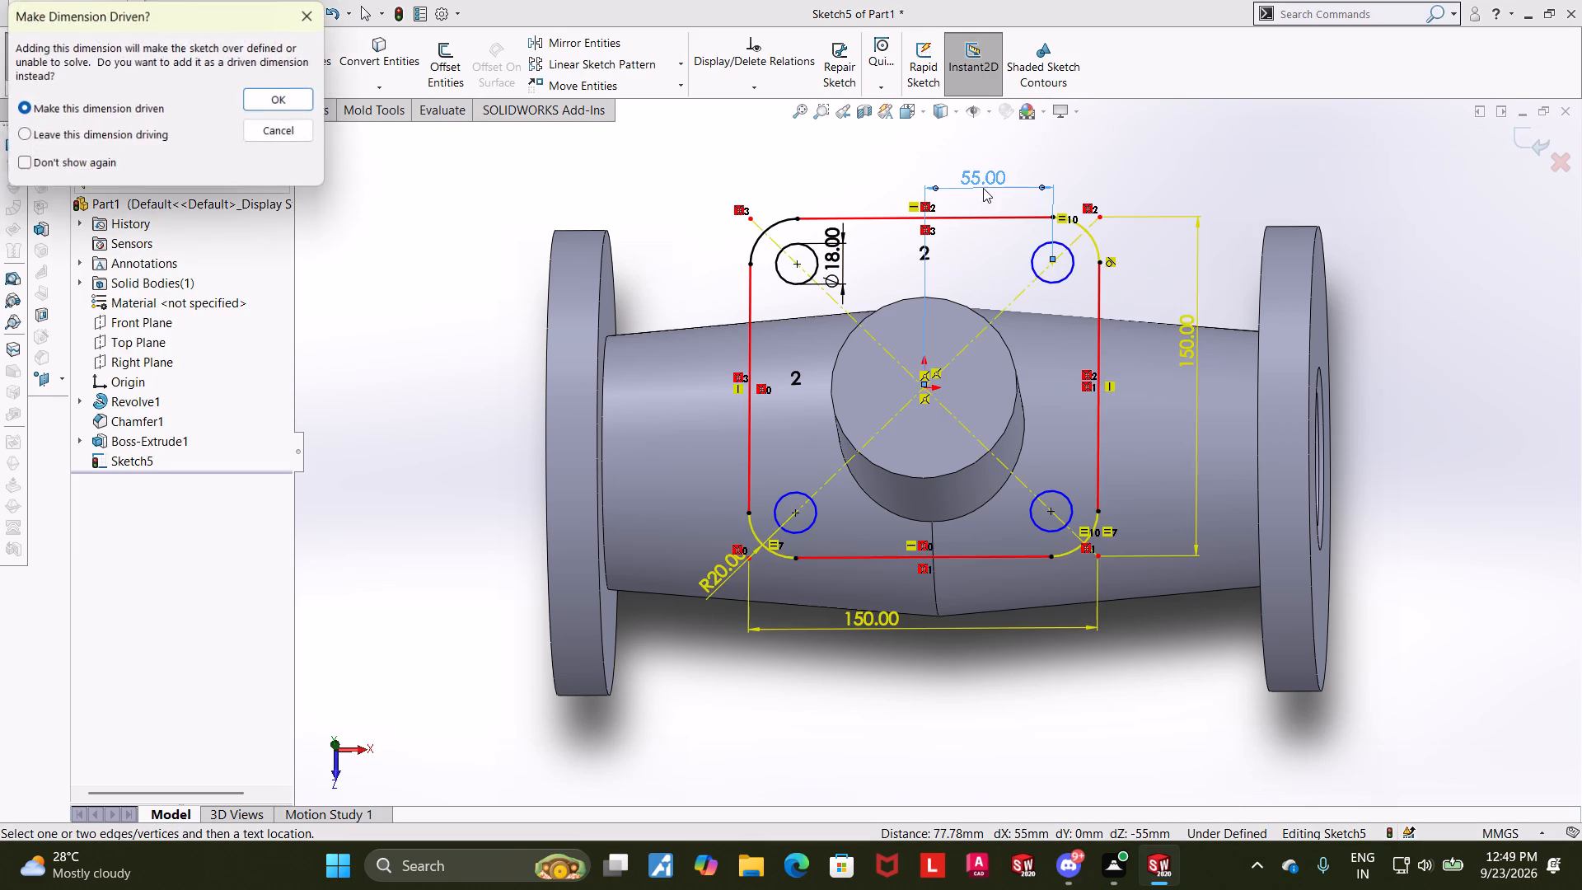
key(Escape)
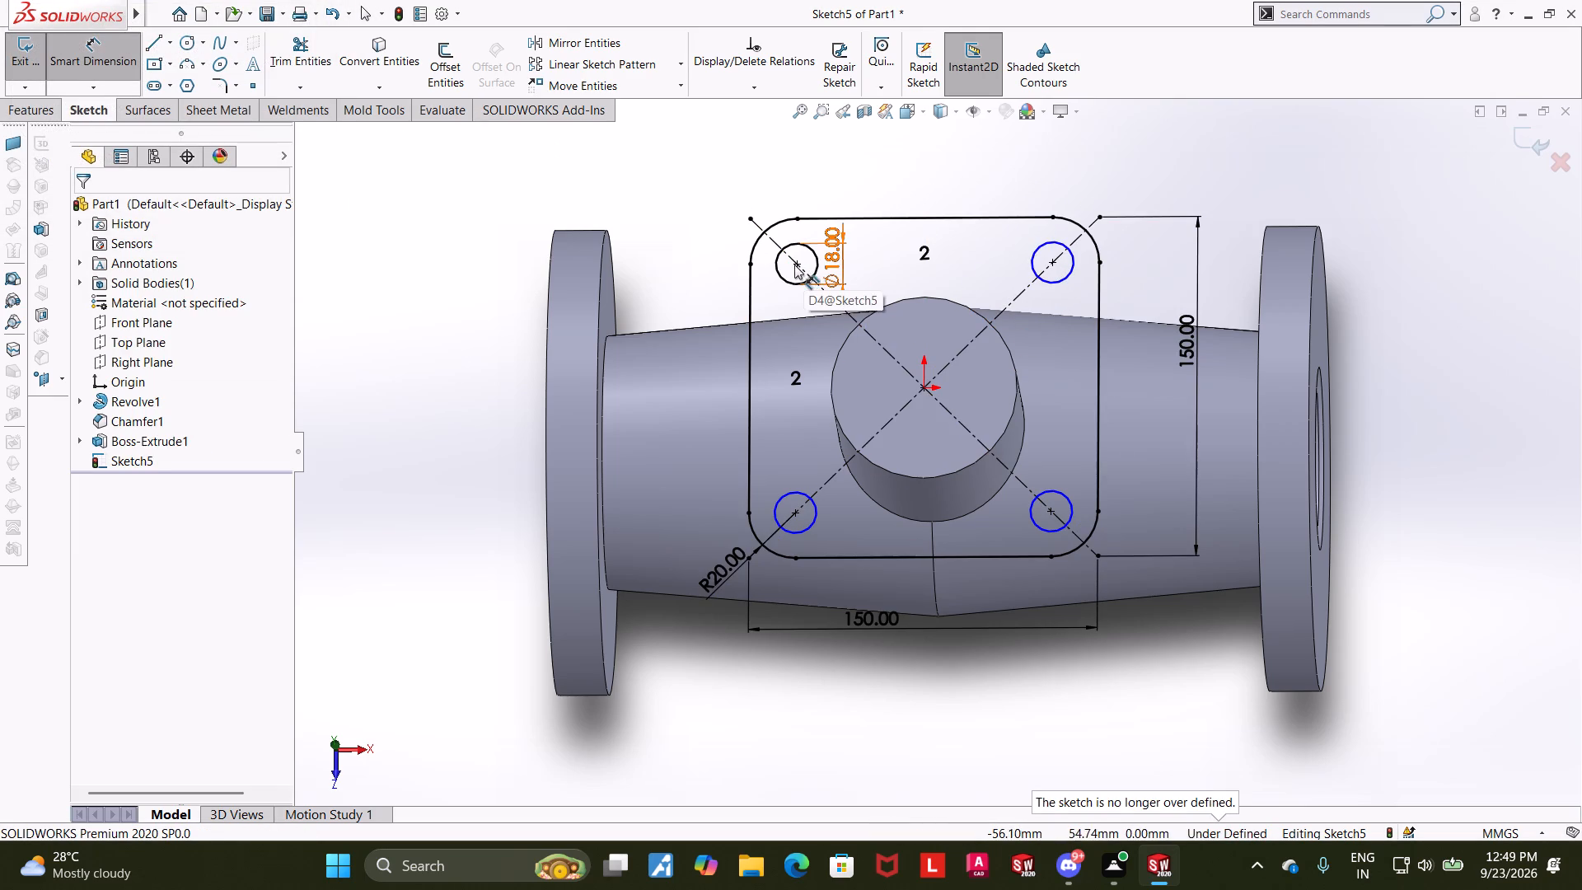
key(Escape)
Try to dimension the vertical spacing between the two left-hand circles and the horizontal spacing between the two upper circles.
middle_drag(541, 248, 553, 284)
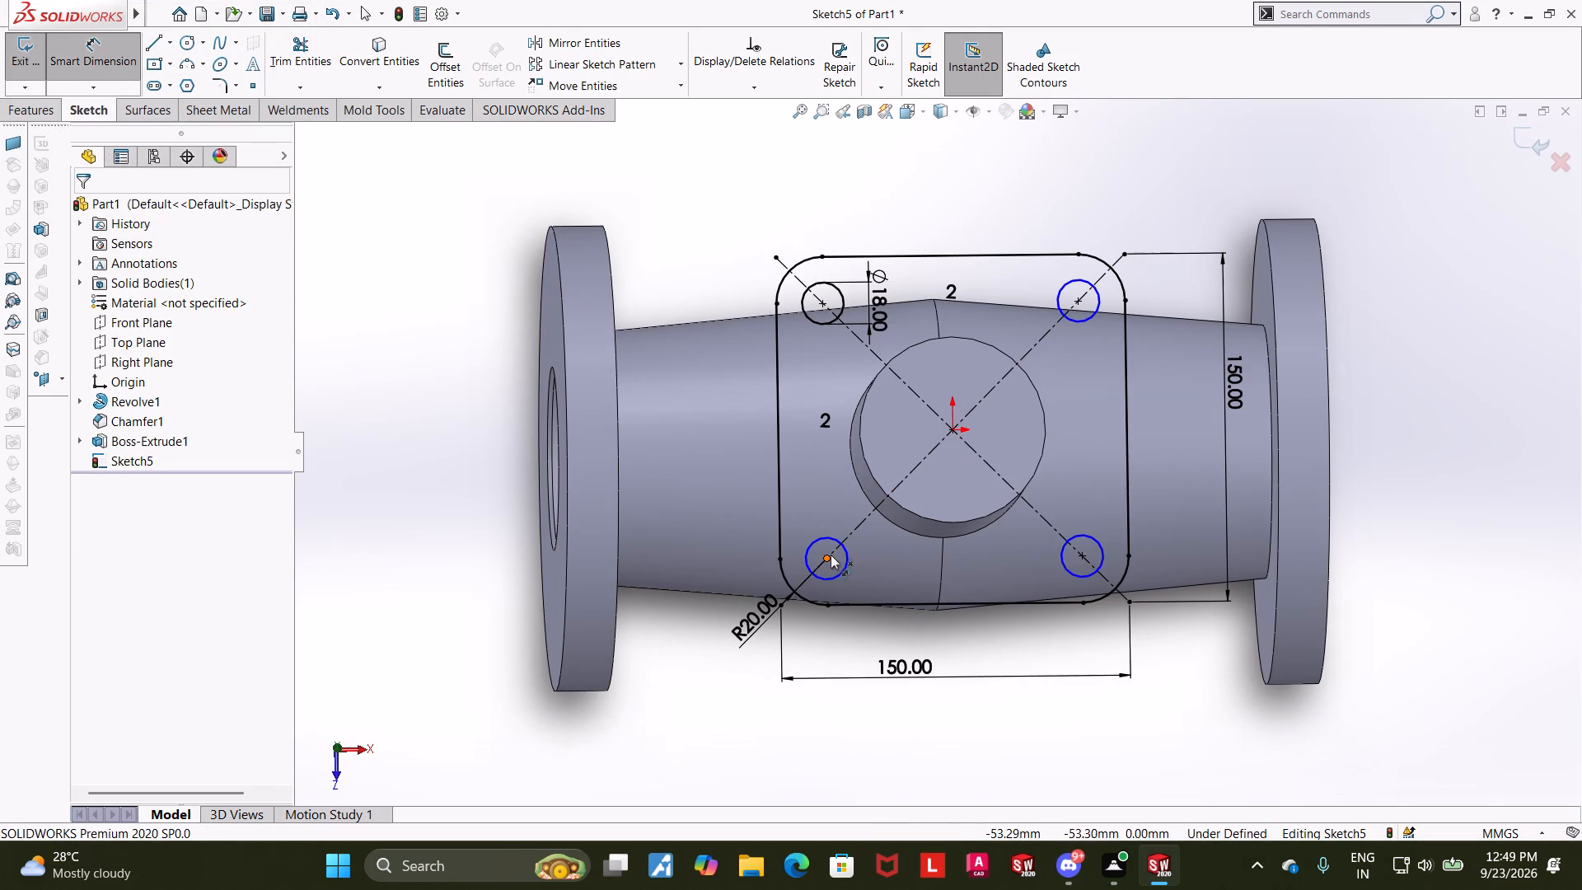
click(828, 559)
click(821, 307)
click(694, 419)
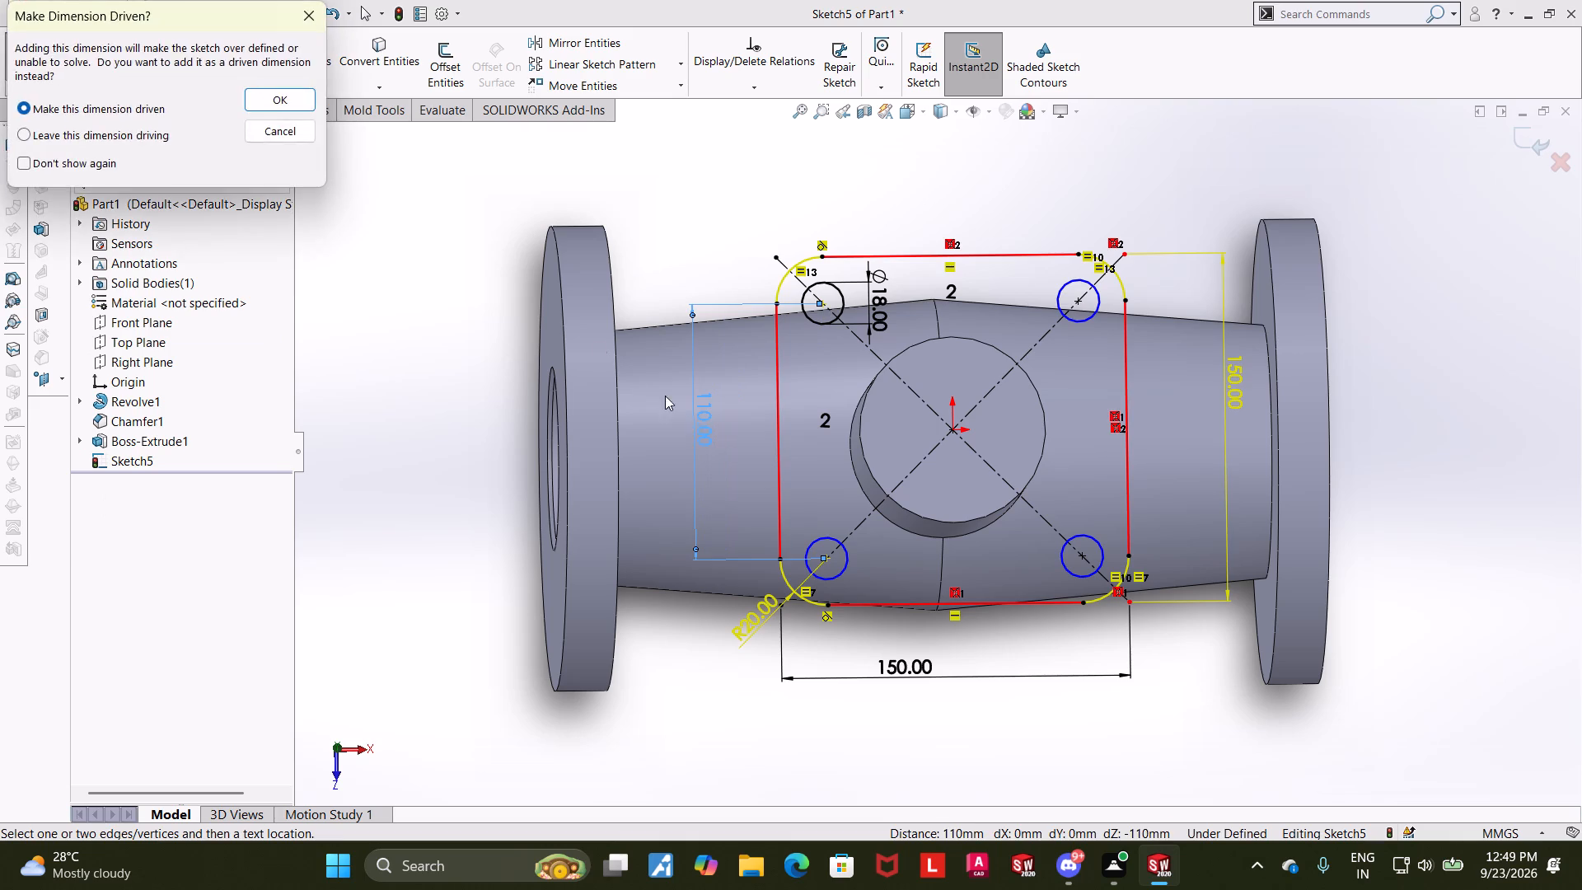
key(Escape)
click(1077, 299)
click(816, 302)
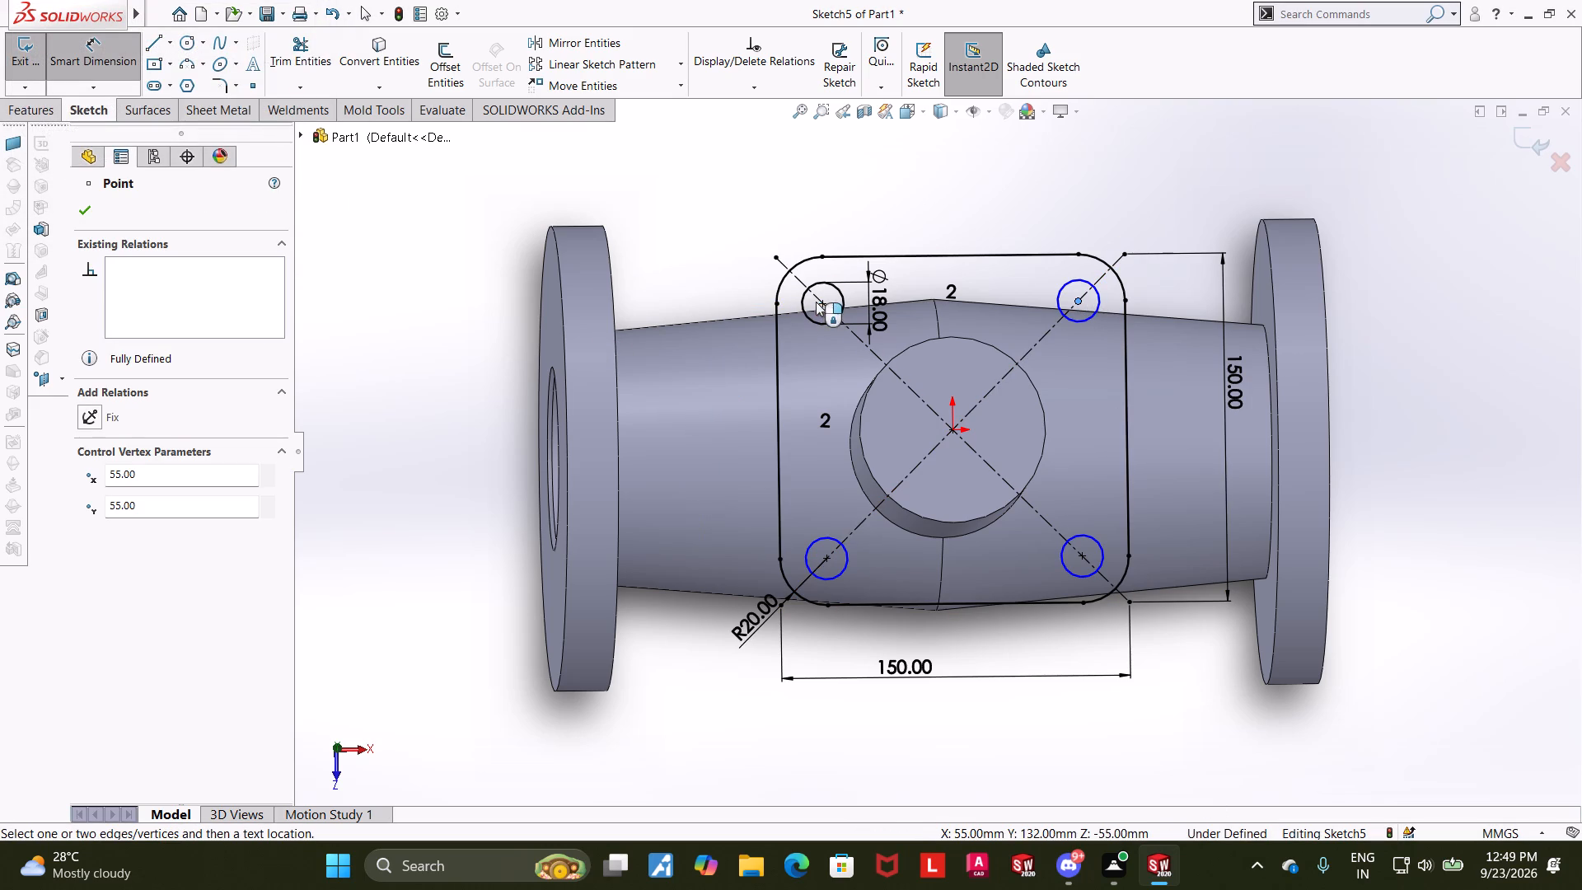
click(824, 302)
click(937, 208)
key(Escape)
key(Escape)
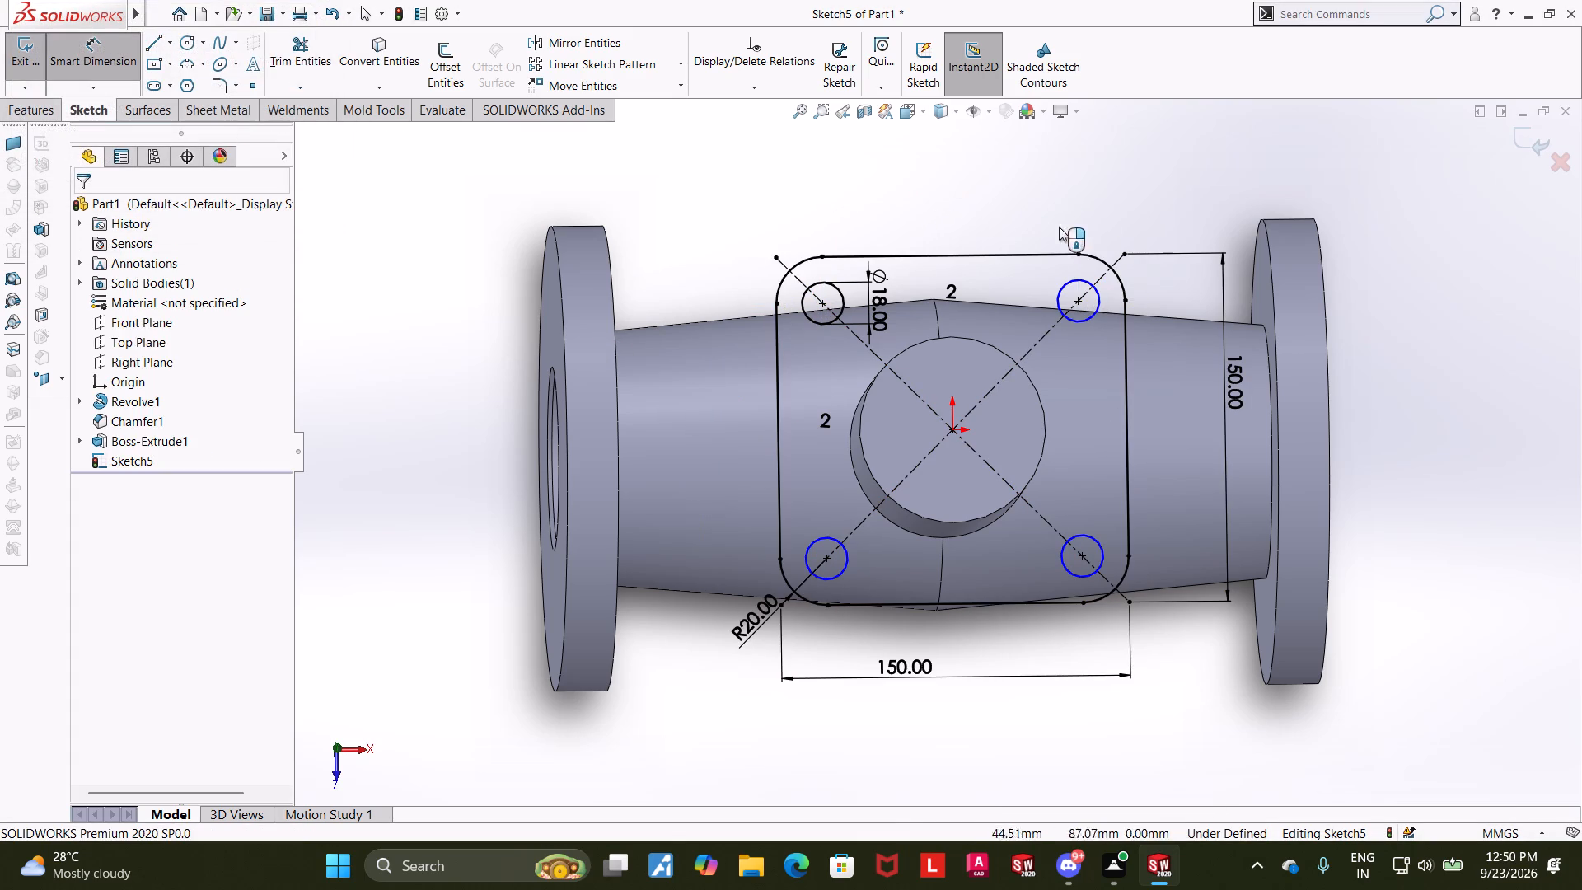
Finish the sketch and extrude the rounded square profile with its four holes 22 mm in the reversed direction, toward the body.
click(1529, 148)
scroll(1433, 397, up, 1)
middle_drag(1433, 397, 1428, 246)
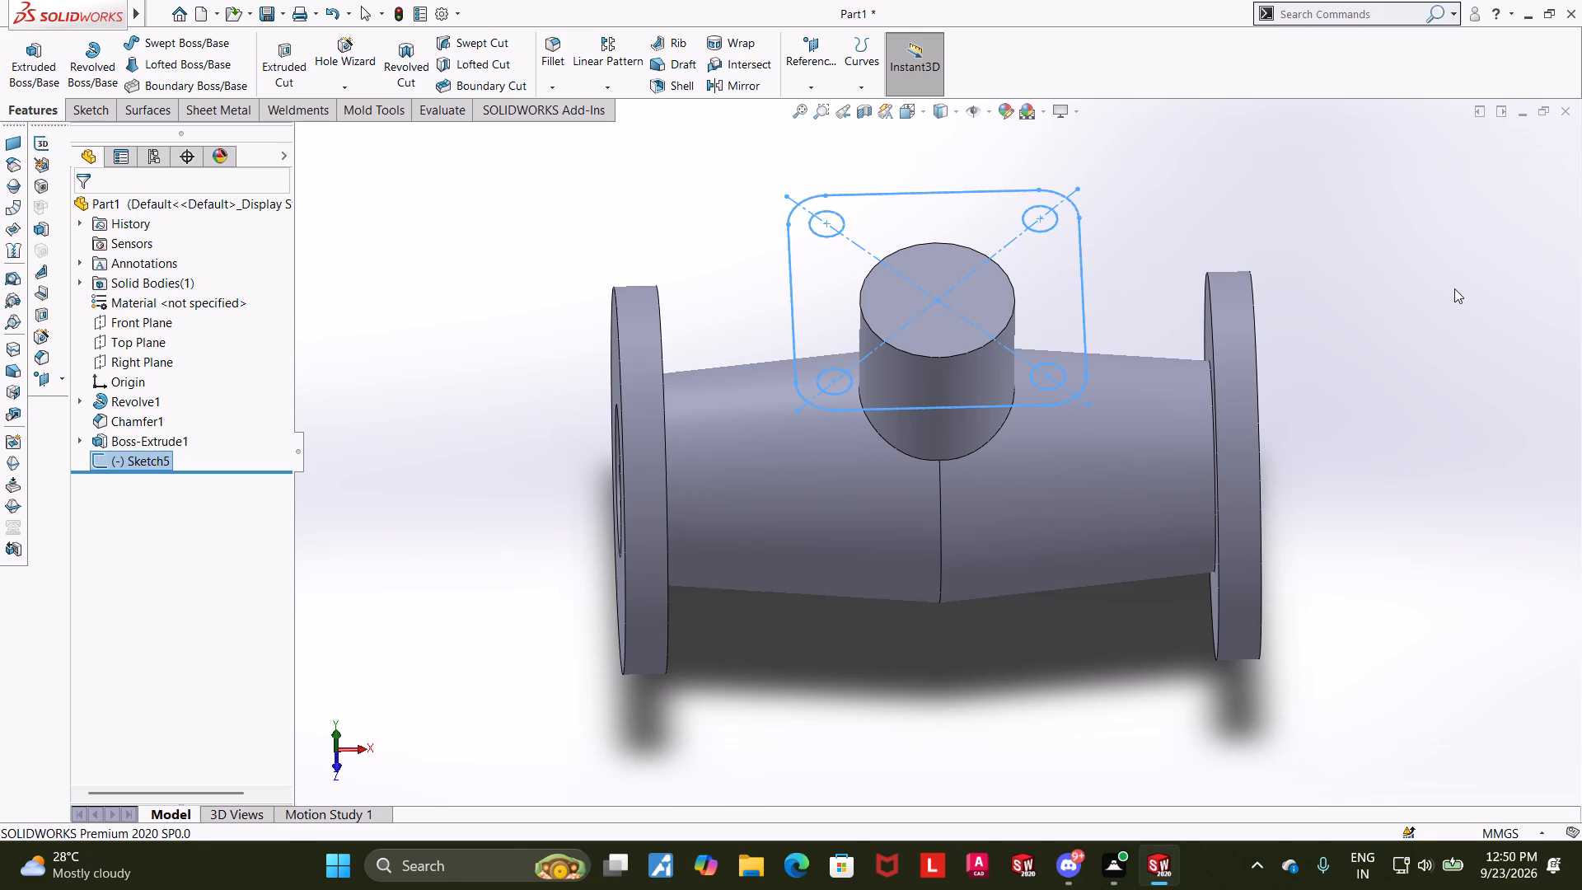
middle_drag(1454, 288, 1450, 214)
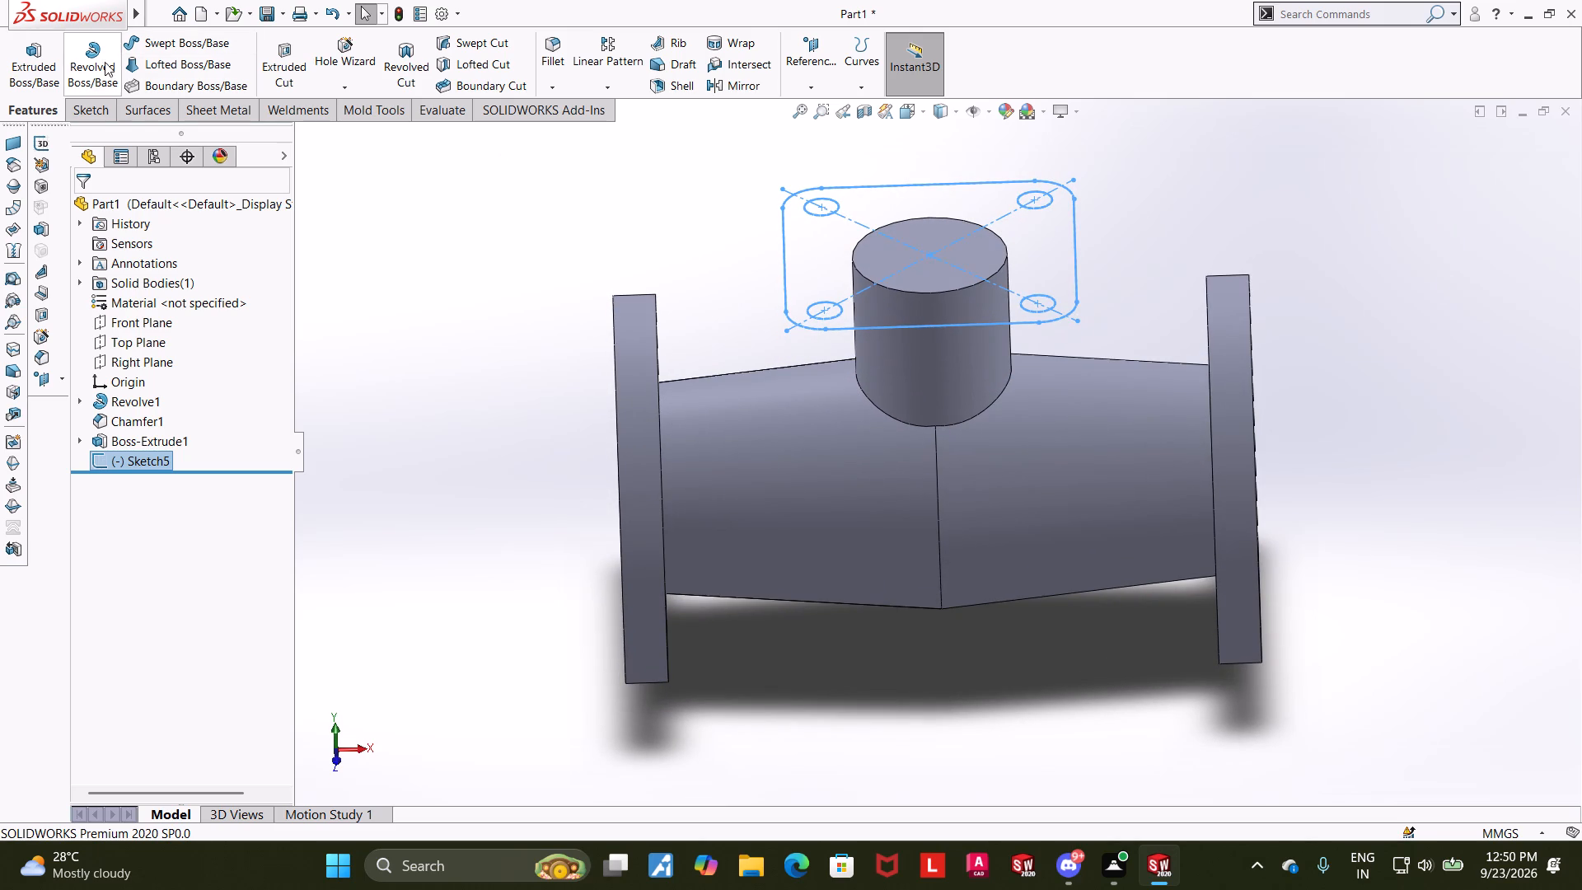
click(47, 54)
middle_drag(472, 223, 443, 241)
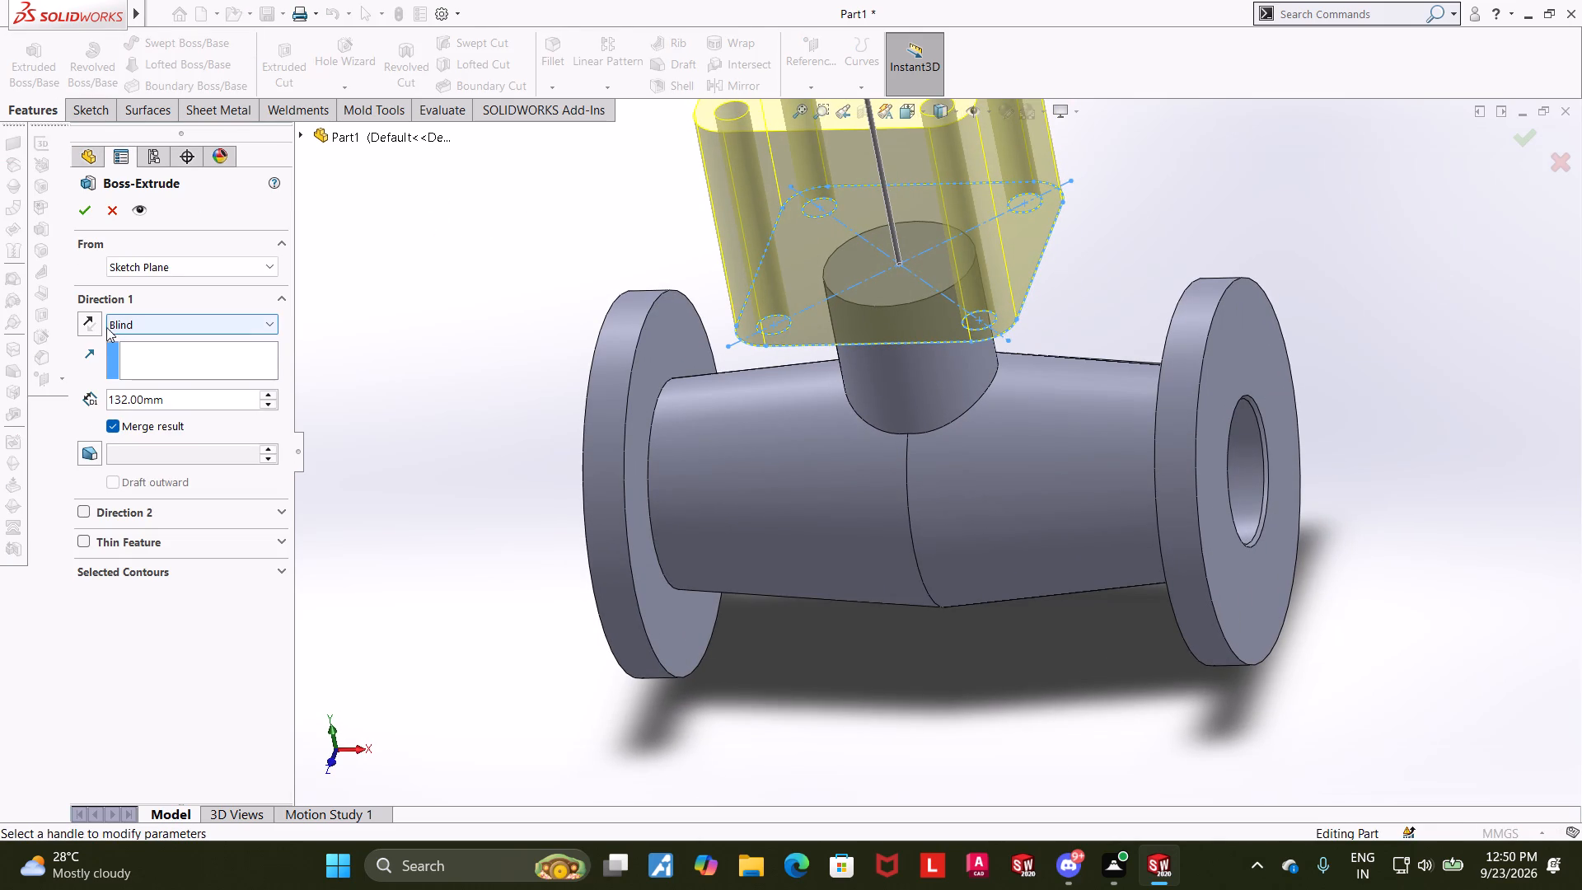
click(93, 317)
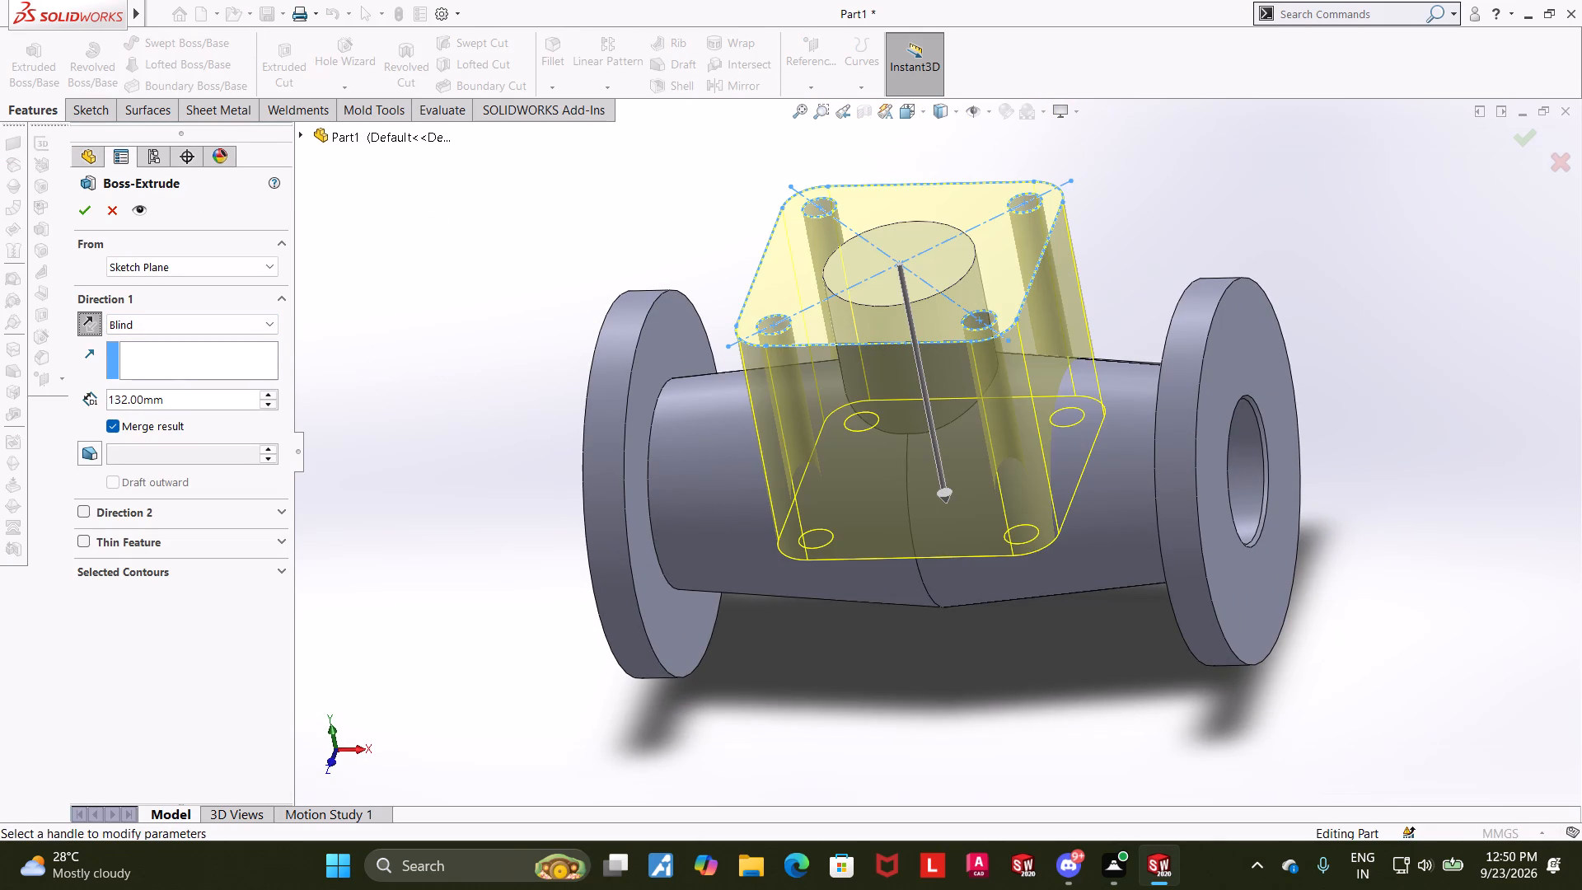
drag(186, 405, 74, 403)
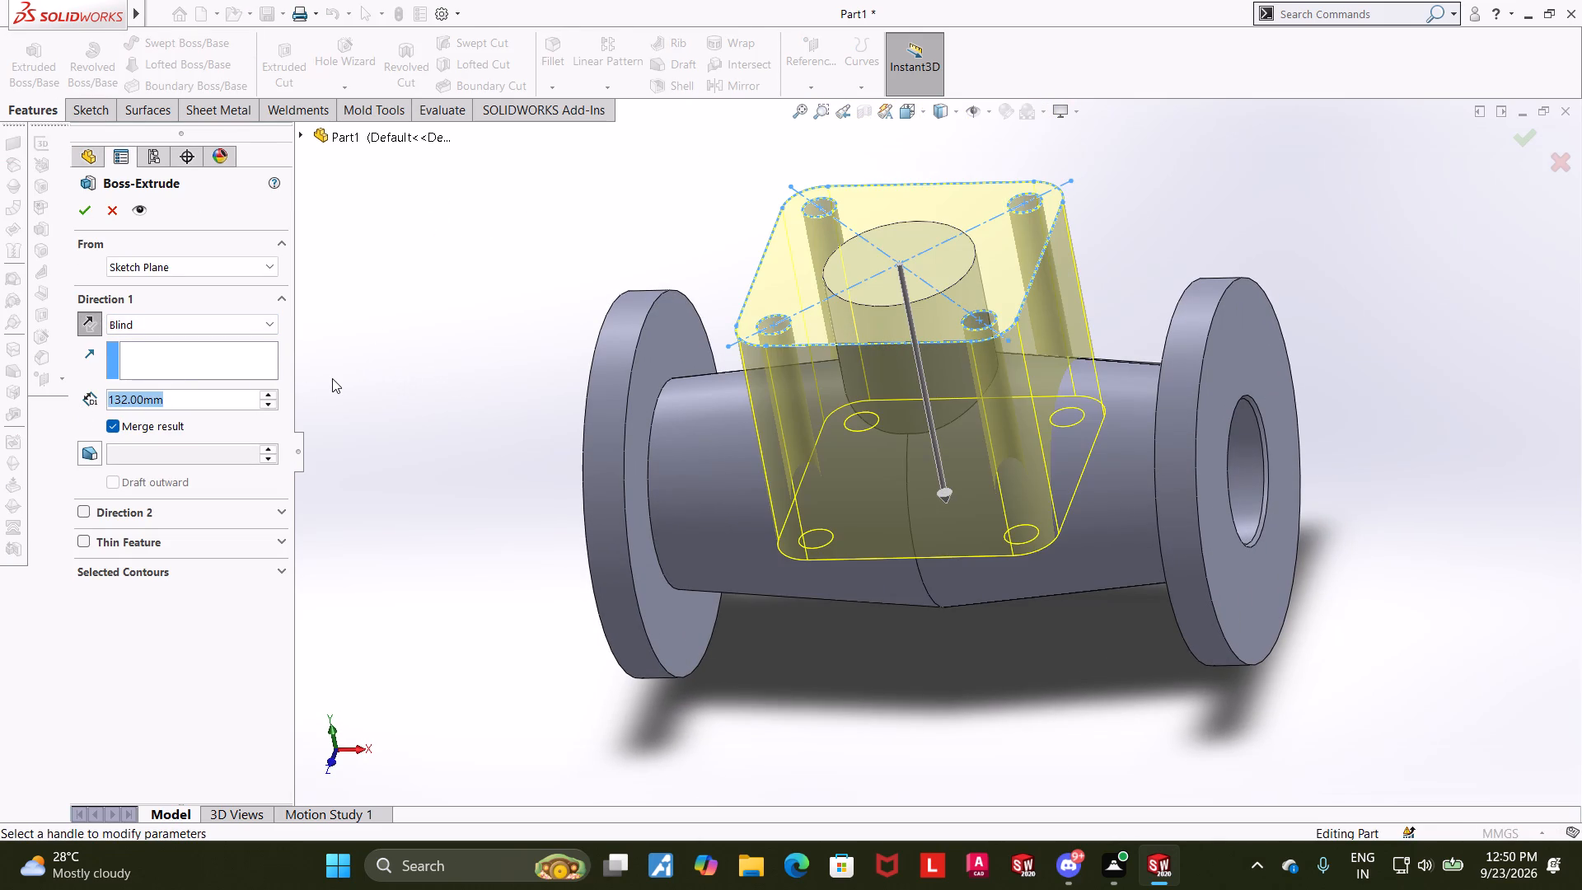
text(22)
key(Return)
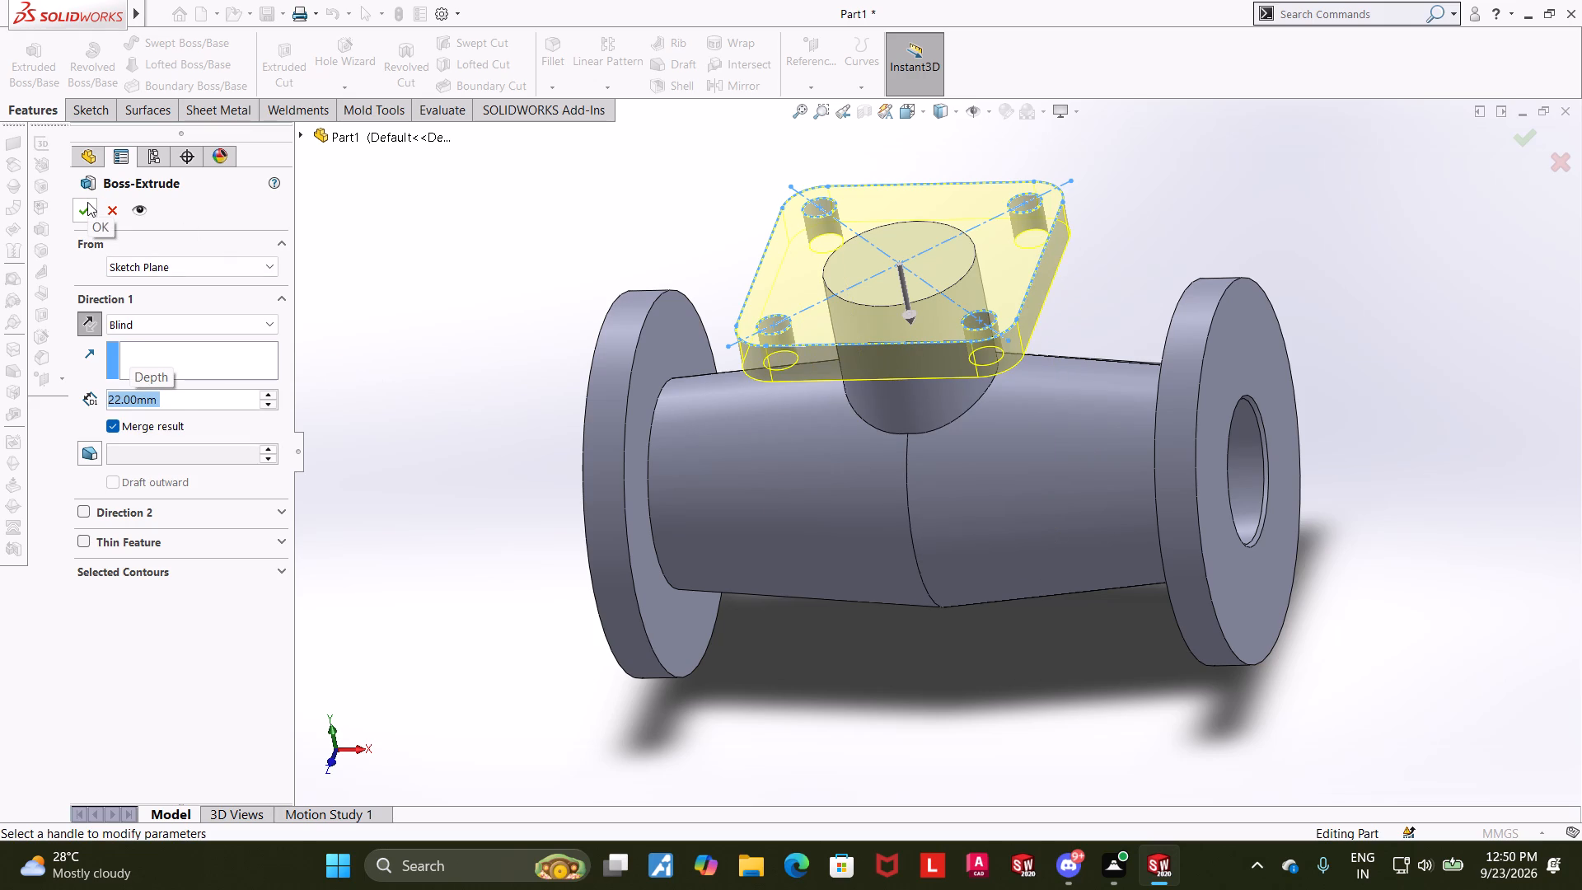
click(87, 202)
click(451, 352)
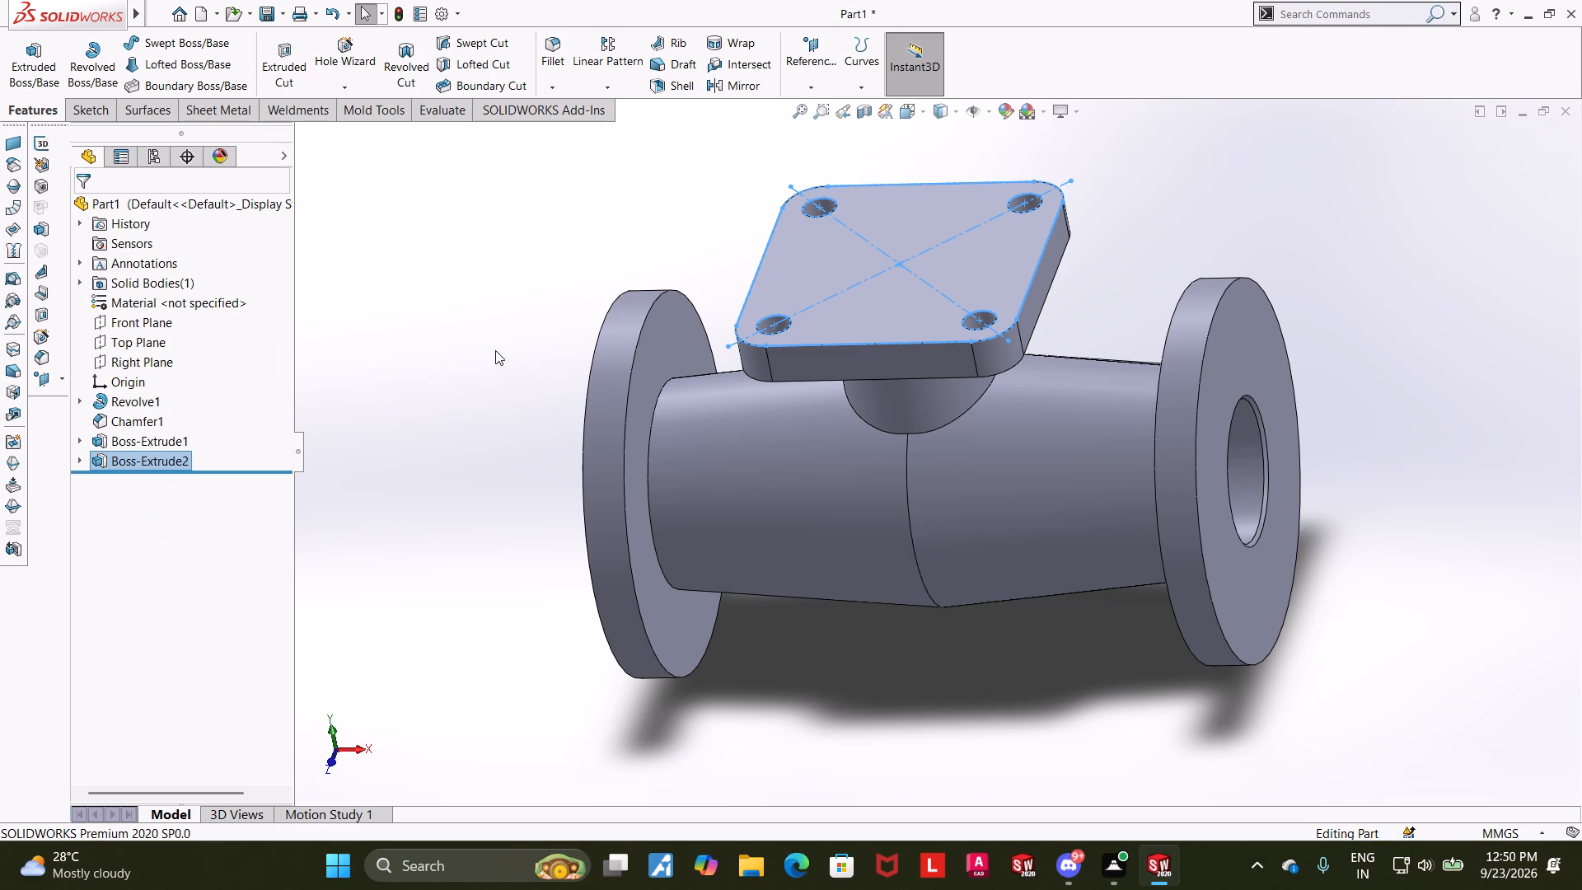
Start a sketch on the square flange's top face and draw a circle about 52.6 mm in diameter centered on the origin.
middle_drag(515, 424, 518, 434)
click(889, 256)
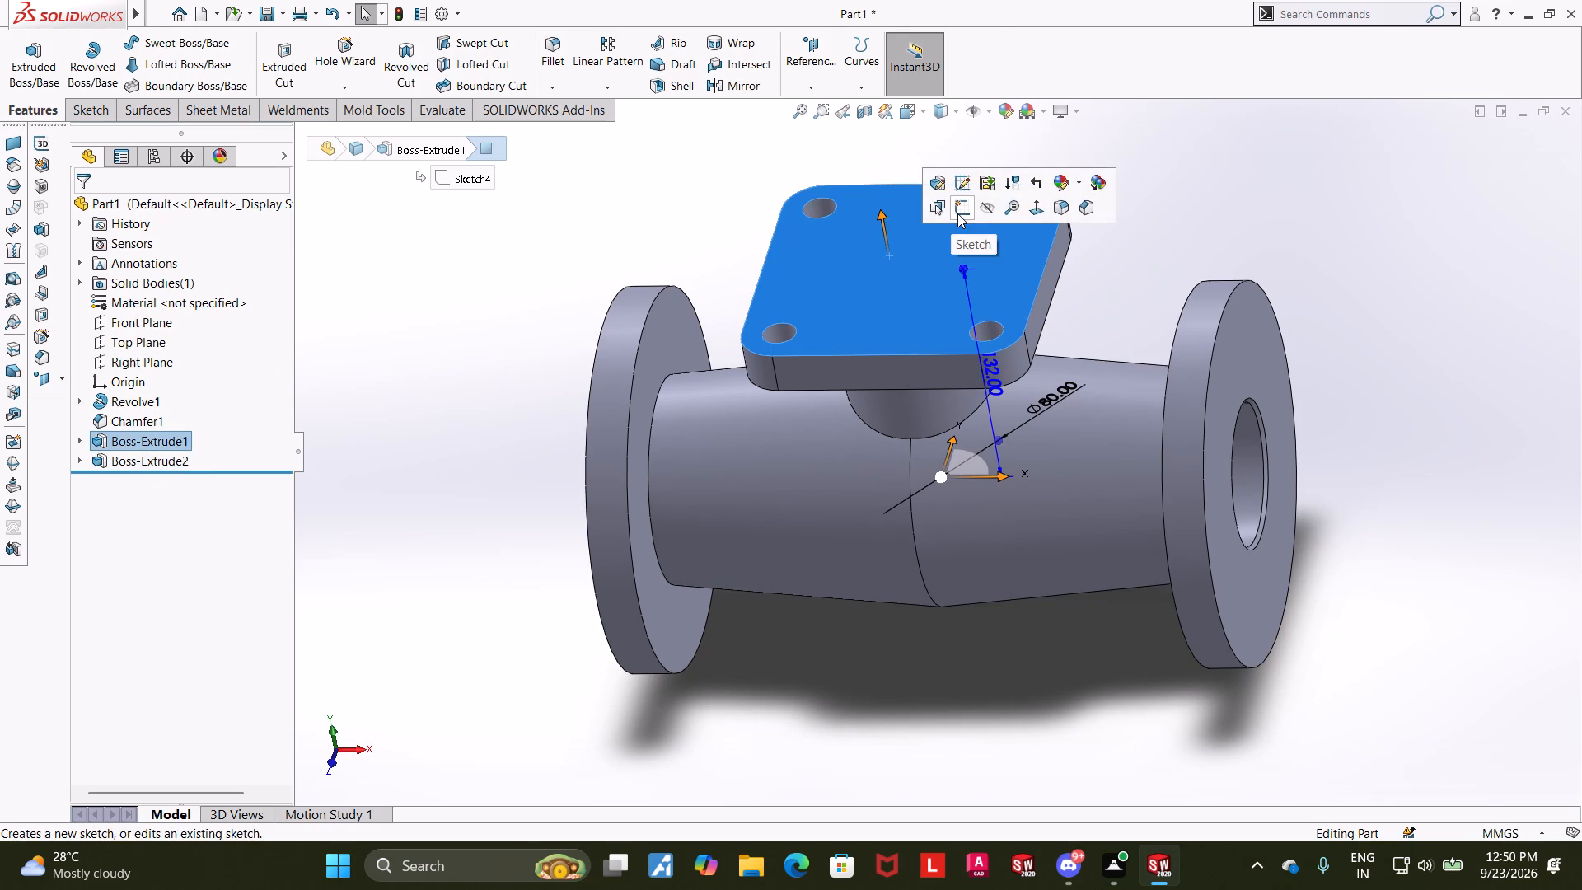
click(957, 213)
click(152, 475)
click(190, 448)
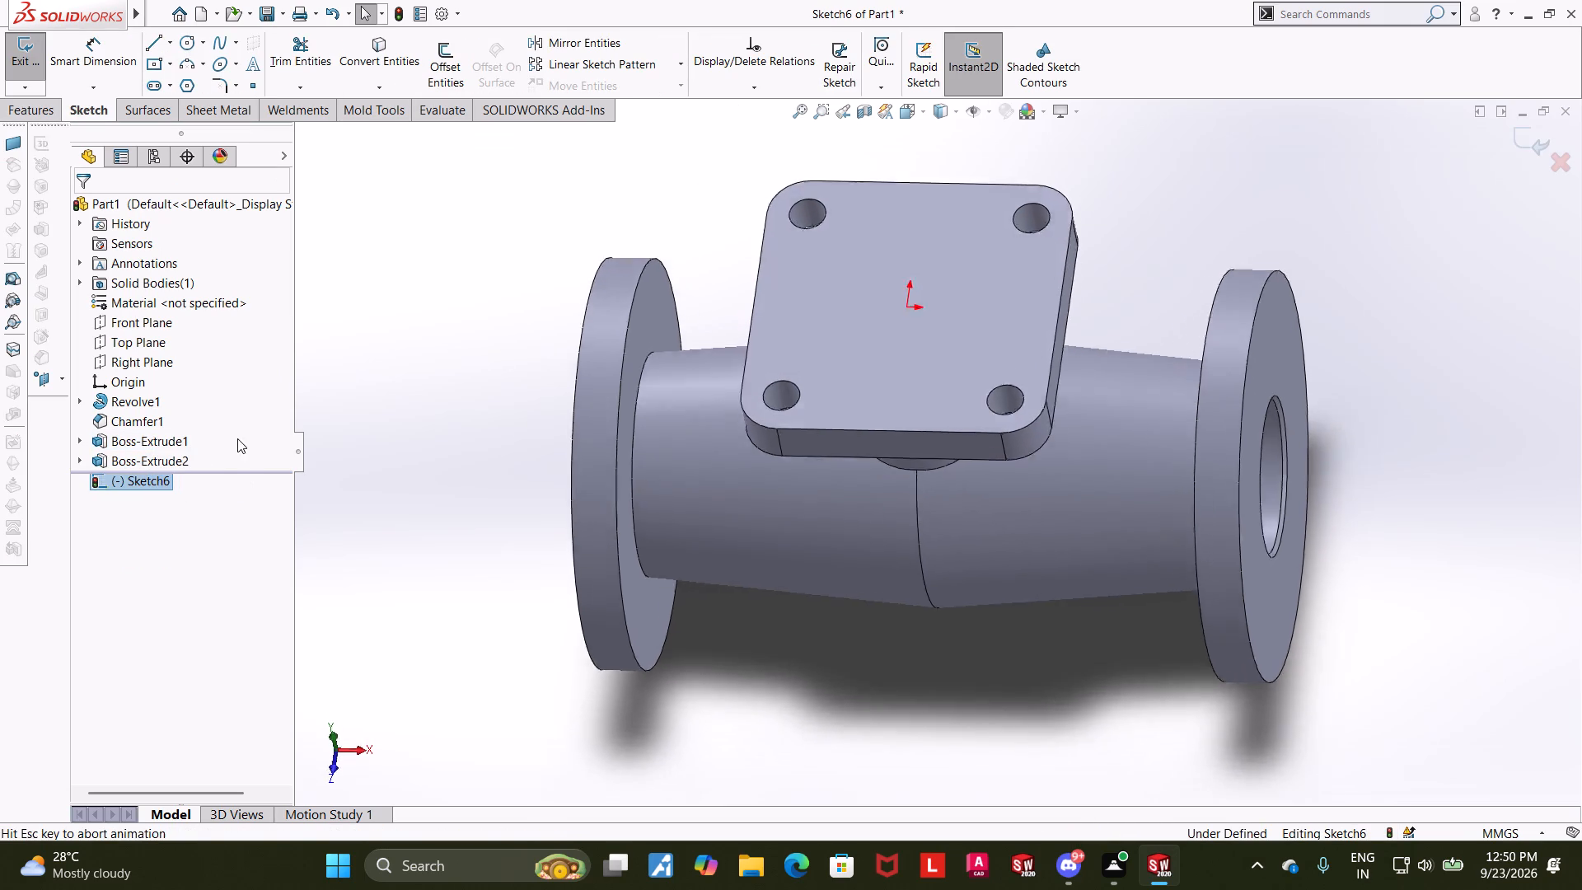
click(181, 39)
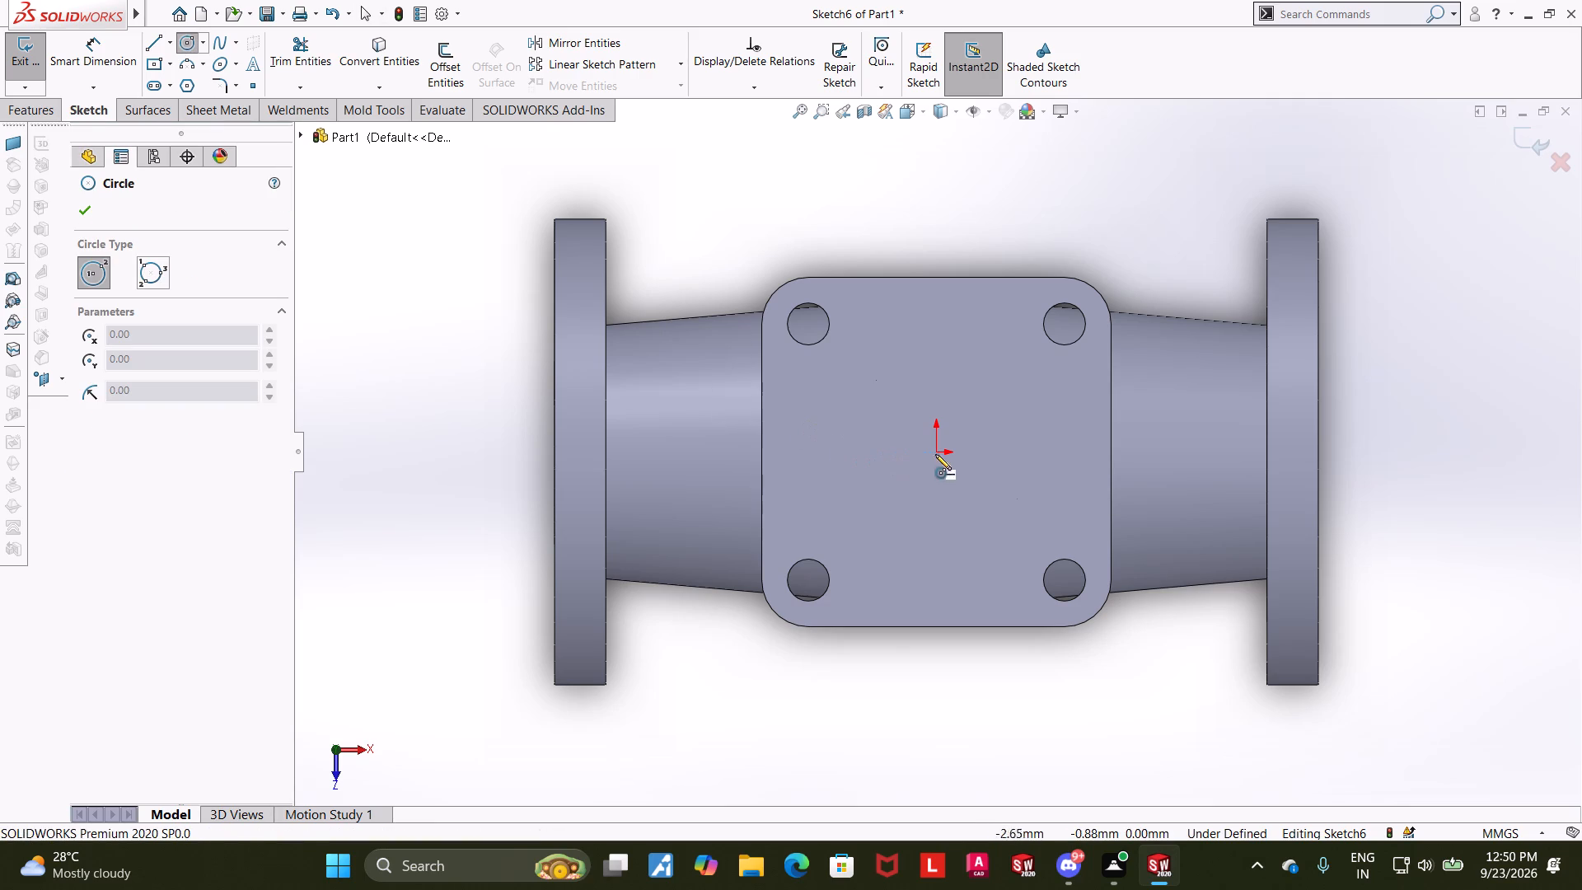
click(938, 452)
click(989, 420)
key(Escape)
Dimension the central circle's diameter as 48 mm and finish the sketch.
click(82, 58)
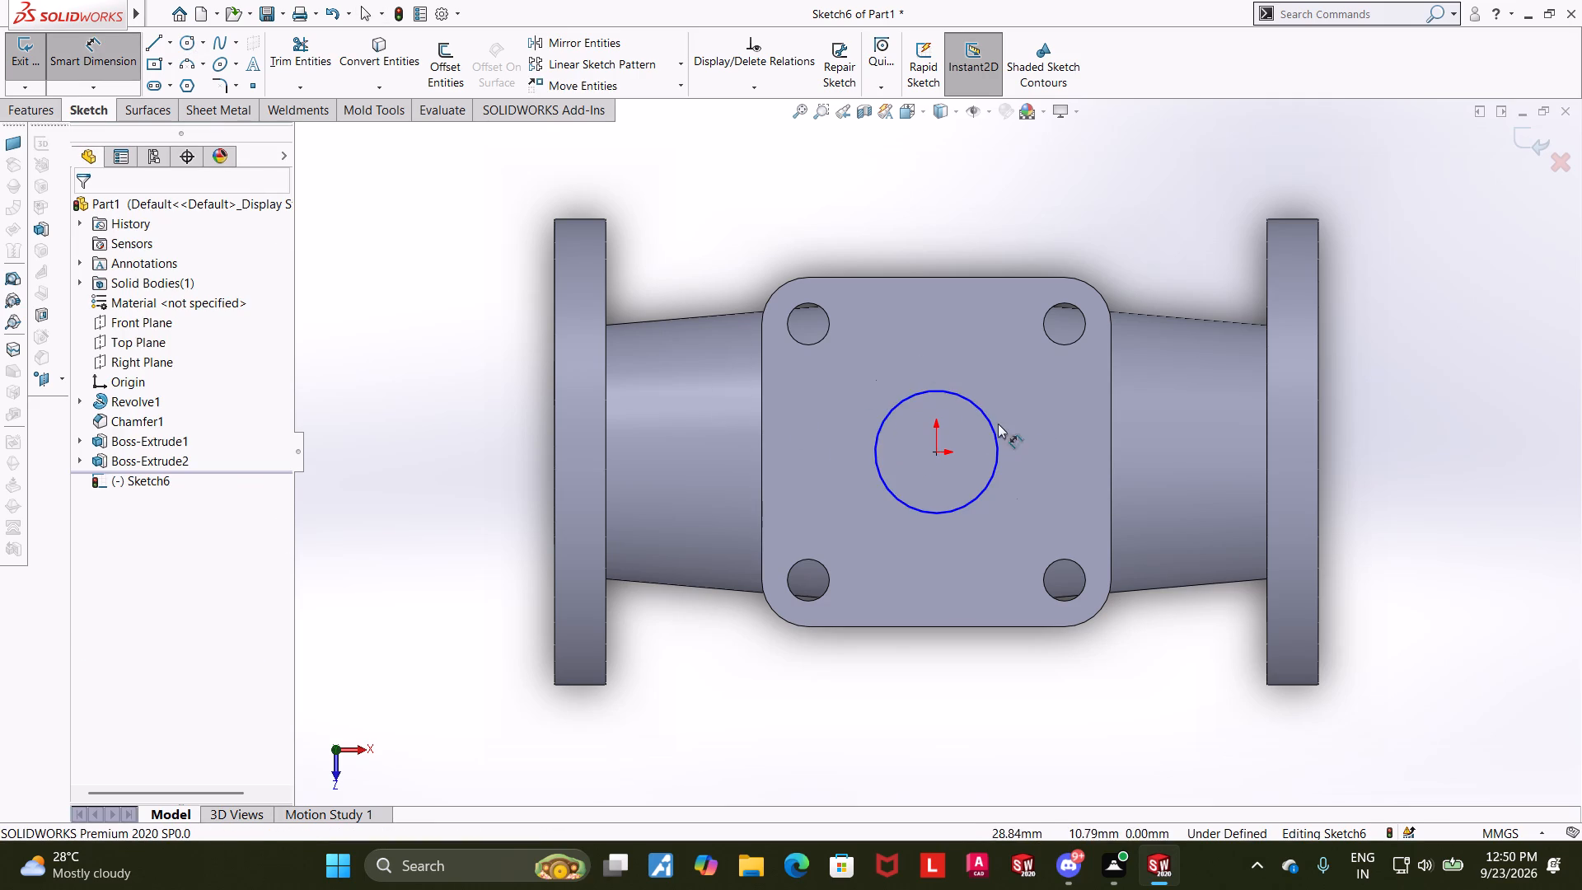
click(990, 423)
click(1007, 375)
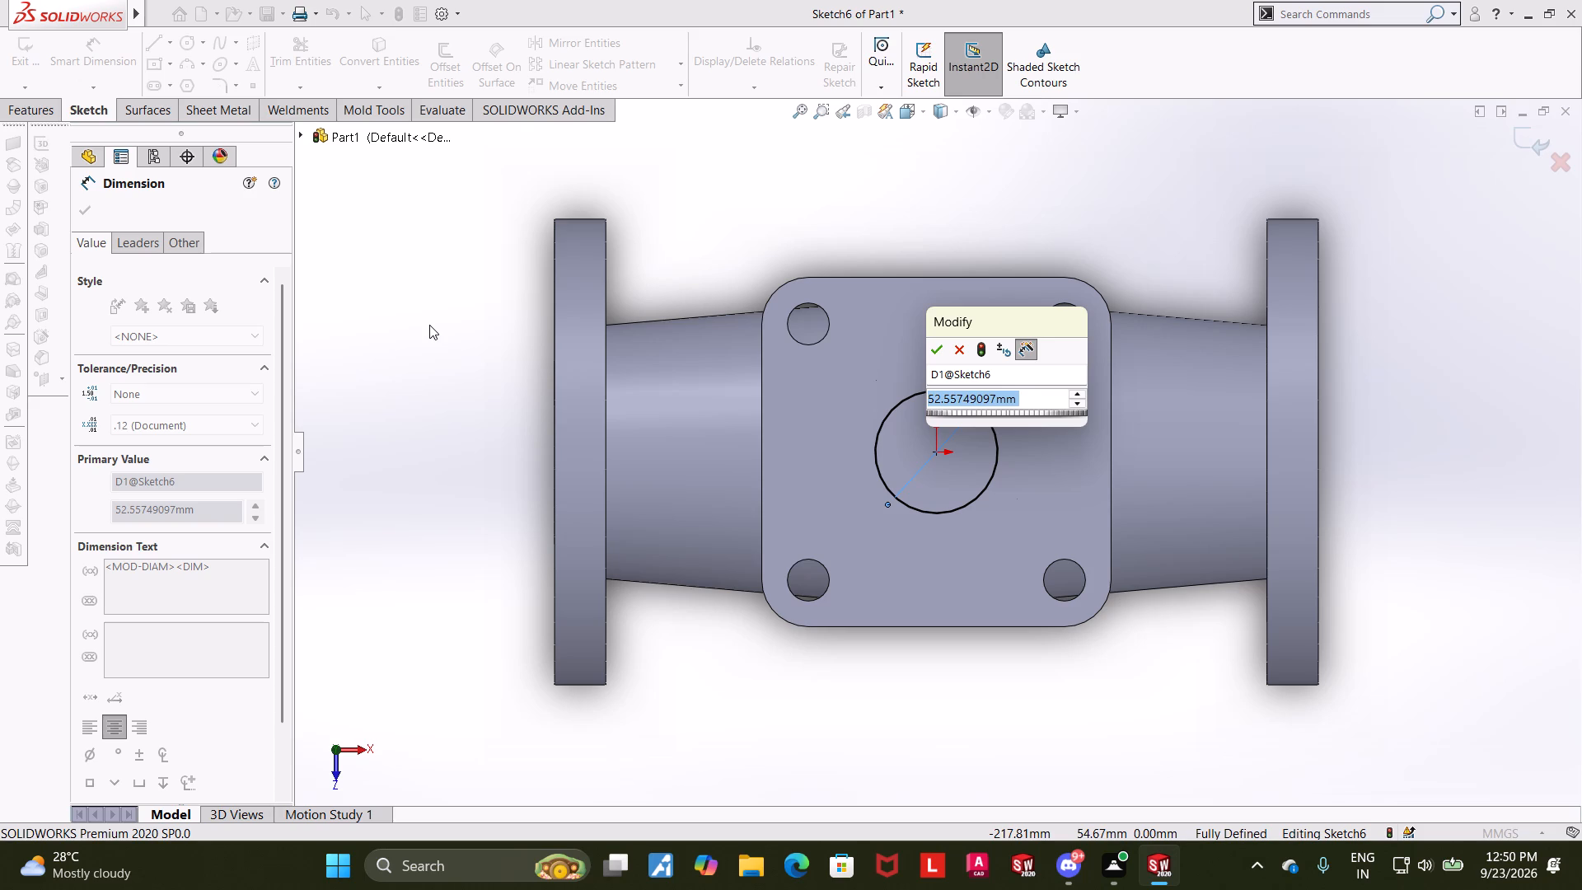
key(4)
key(8)
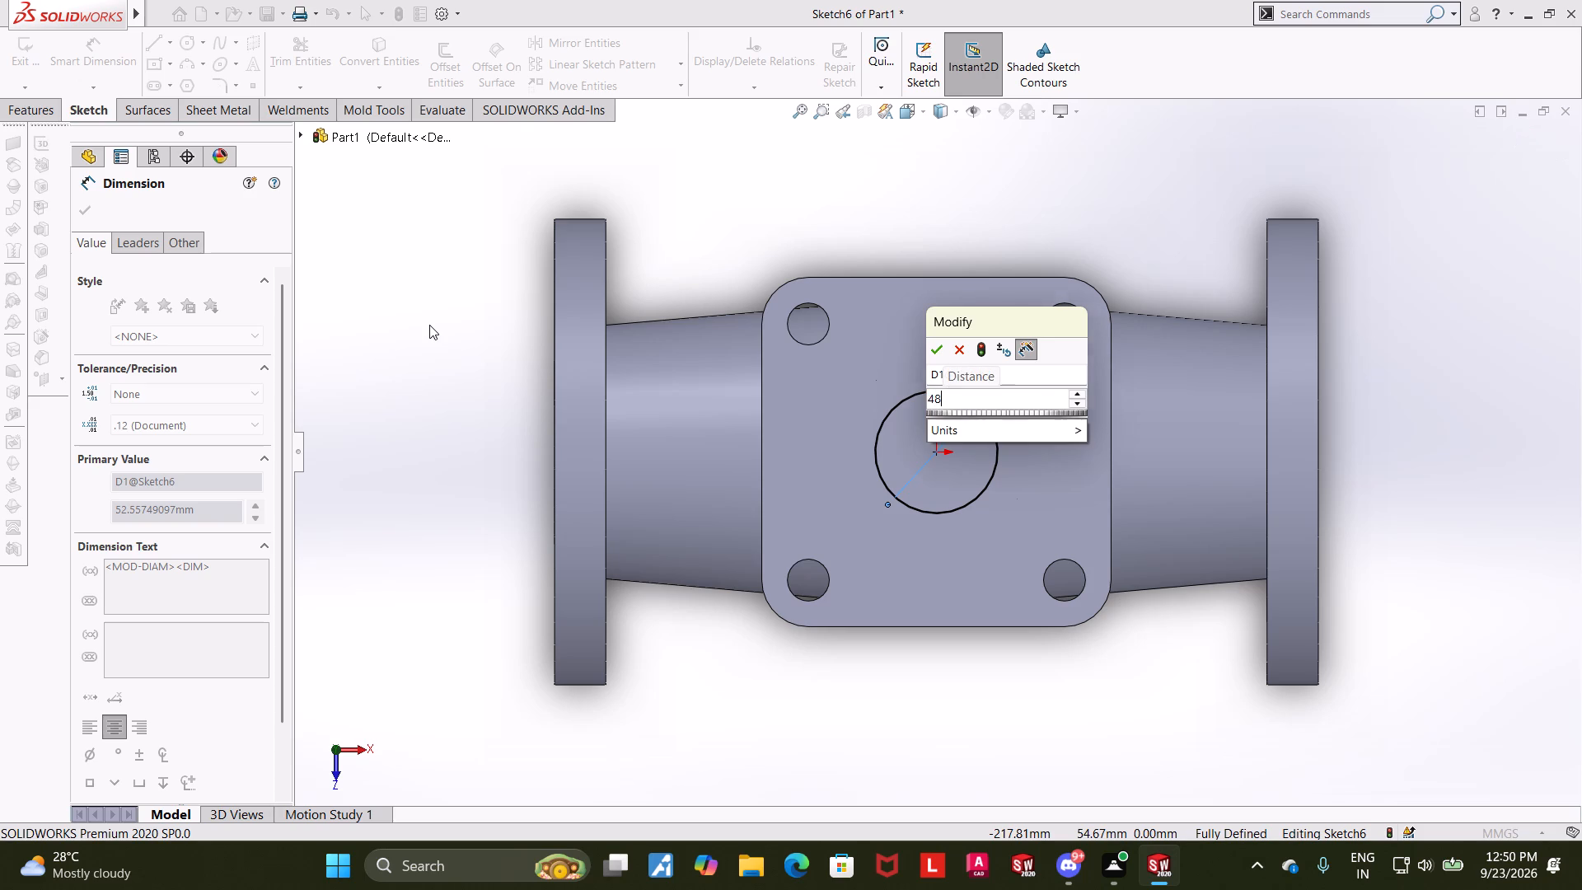
key(Return)
click(1525, 215)
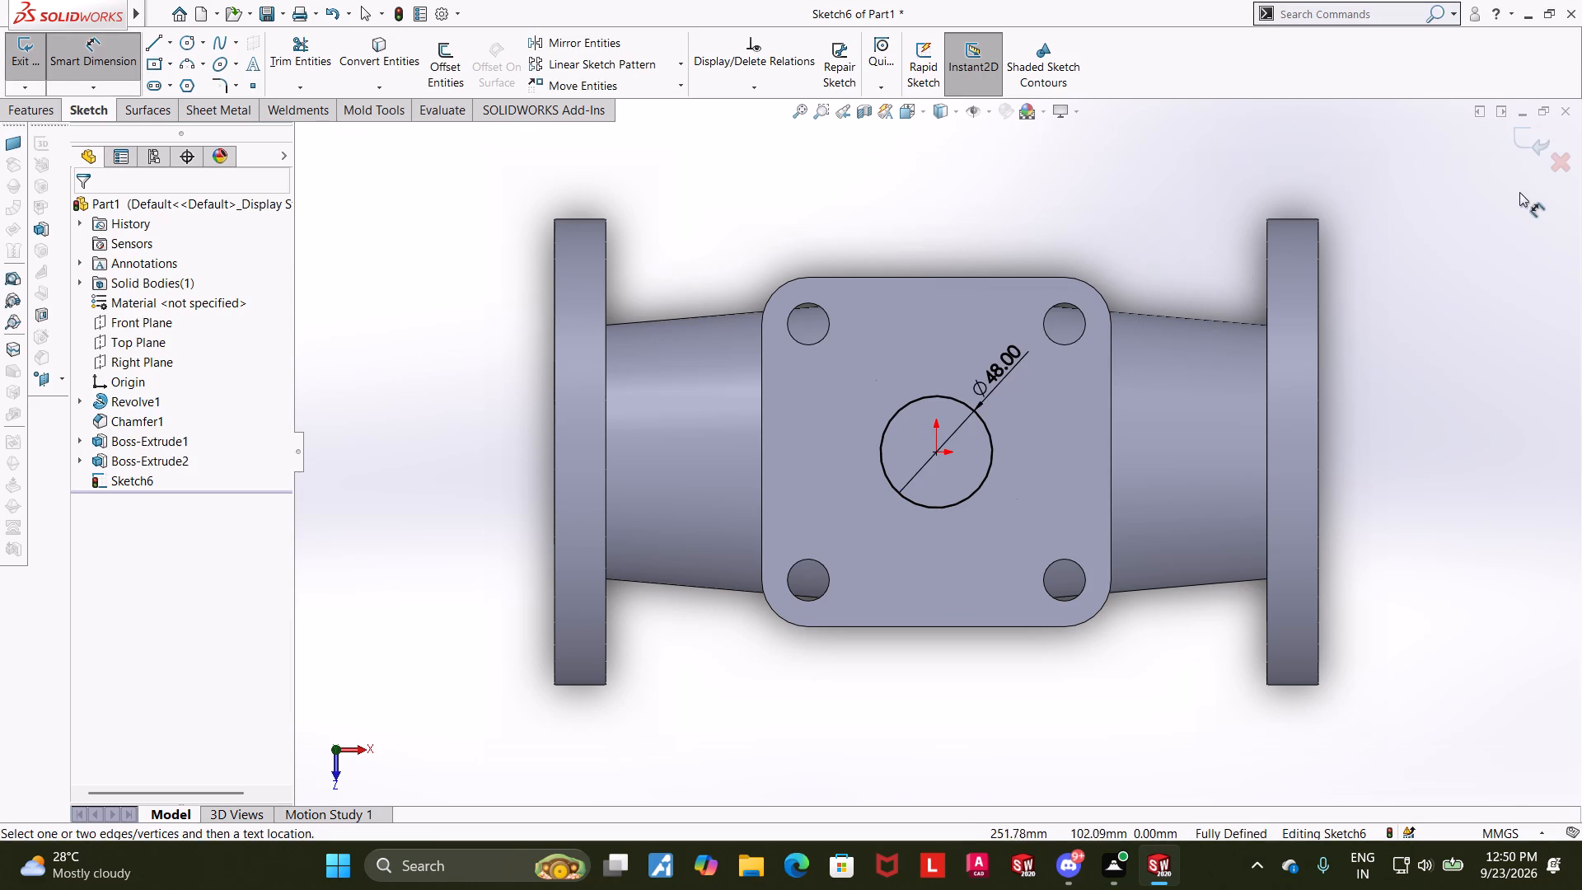
click(1521, 148)
Cut-extrude the 48 mm circle down through the square flange and boss with the Up To Next end condition.
middle_drag(1427, 322, 1421, 212)
click(285, 45)
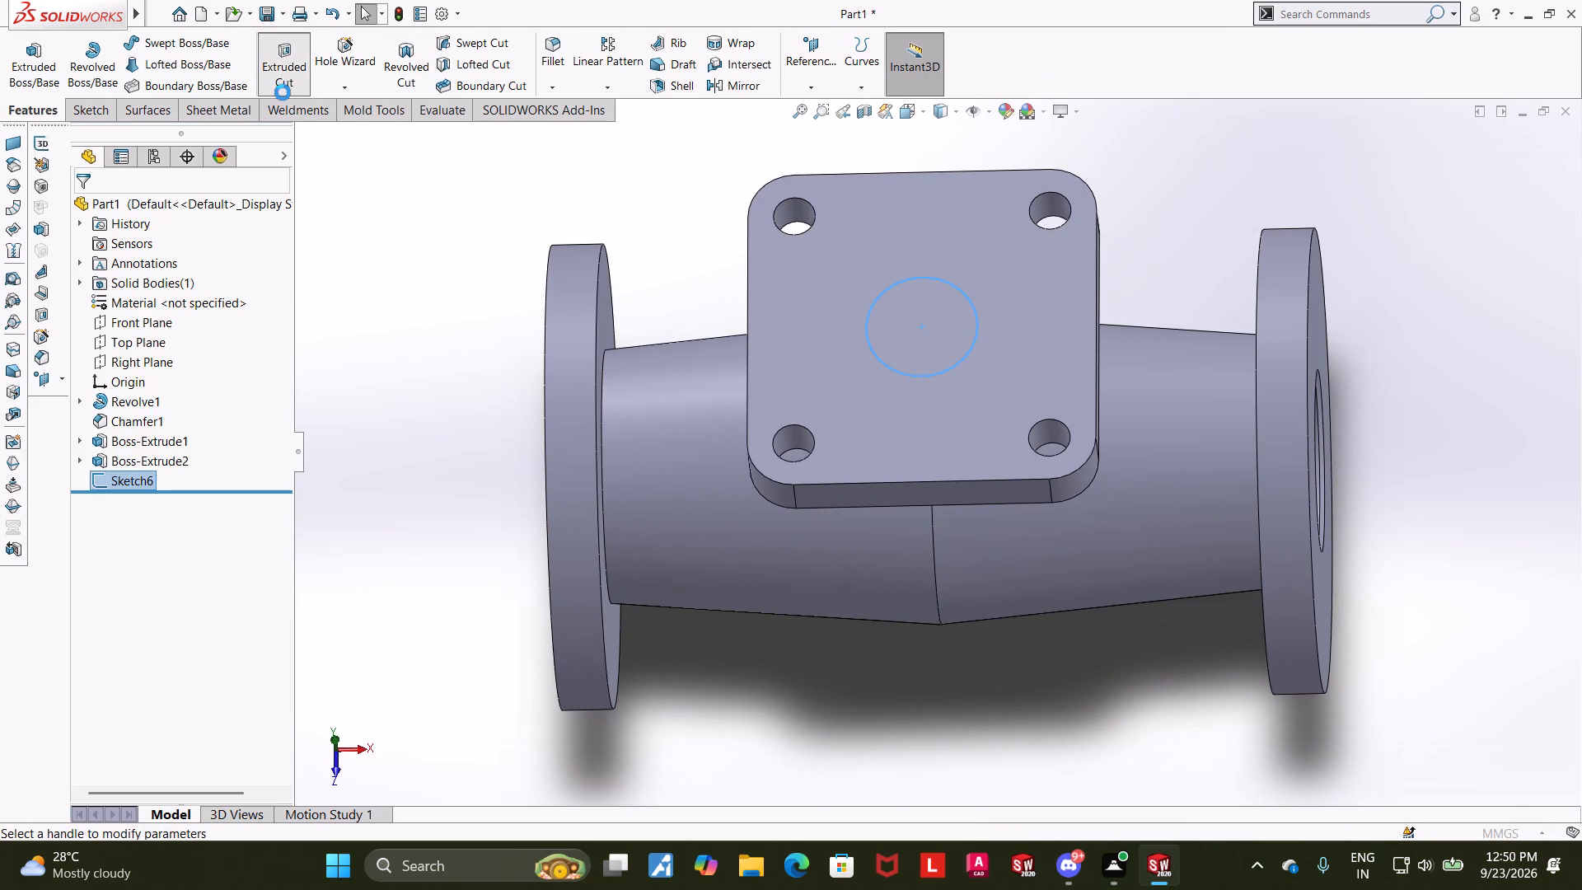
click(135, 316)
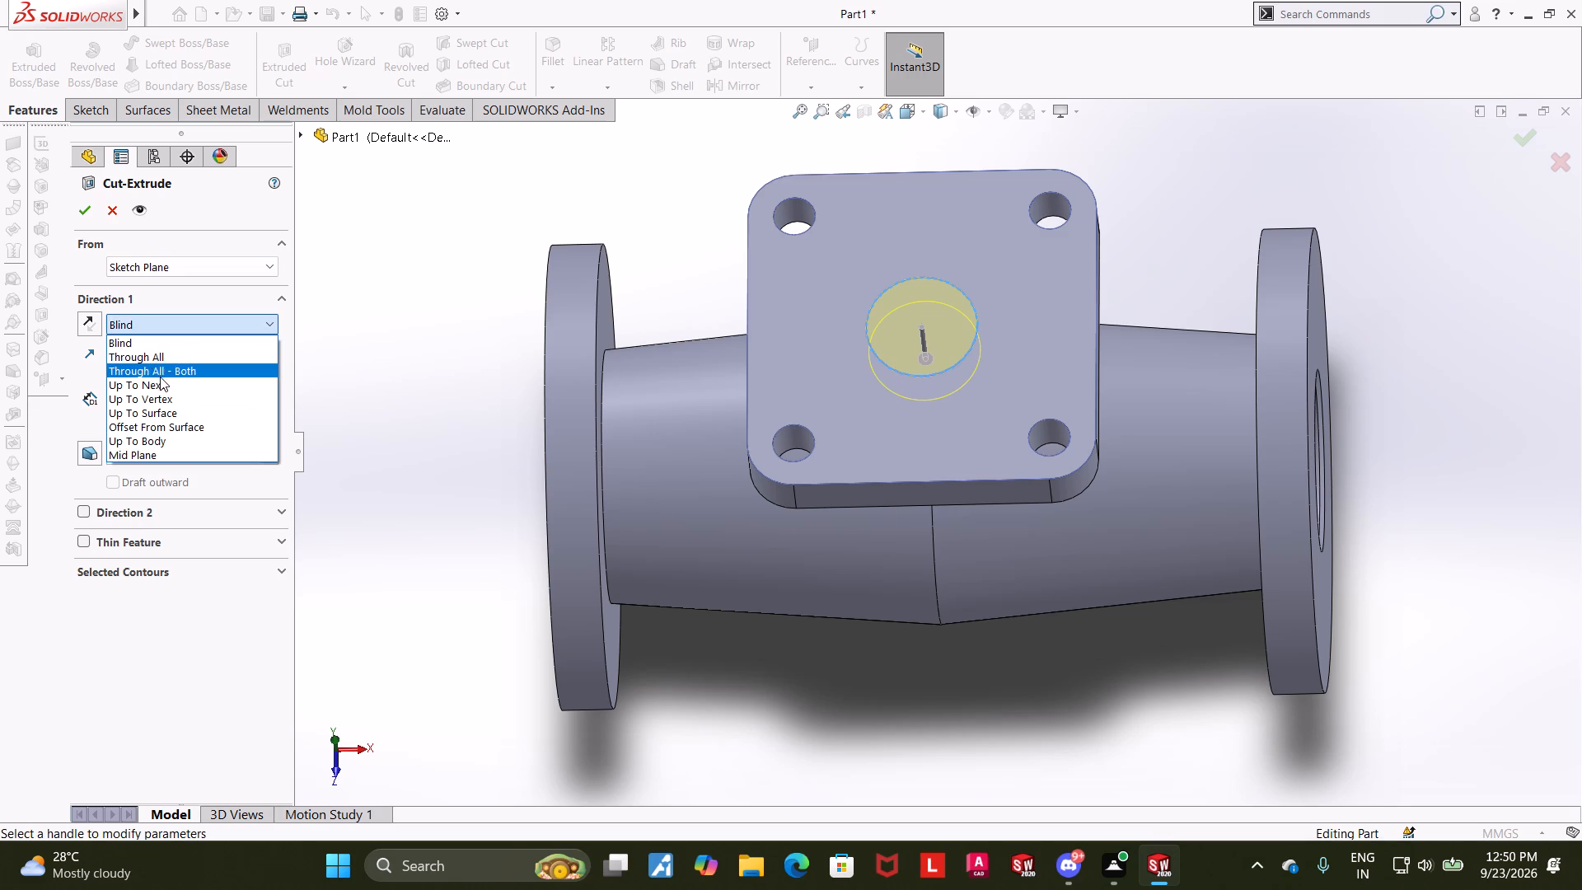
click(160, 379)
middle_drag(362, 424, 537, 354)
click(76, 210)
Examine the new cut from above and through the end bores, checking where the boss meets the interior of the body.
middle_drag(526, 235, 480, 279)
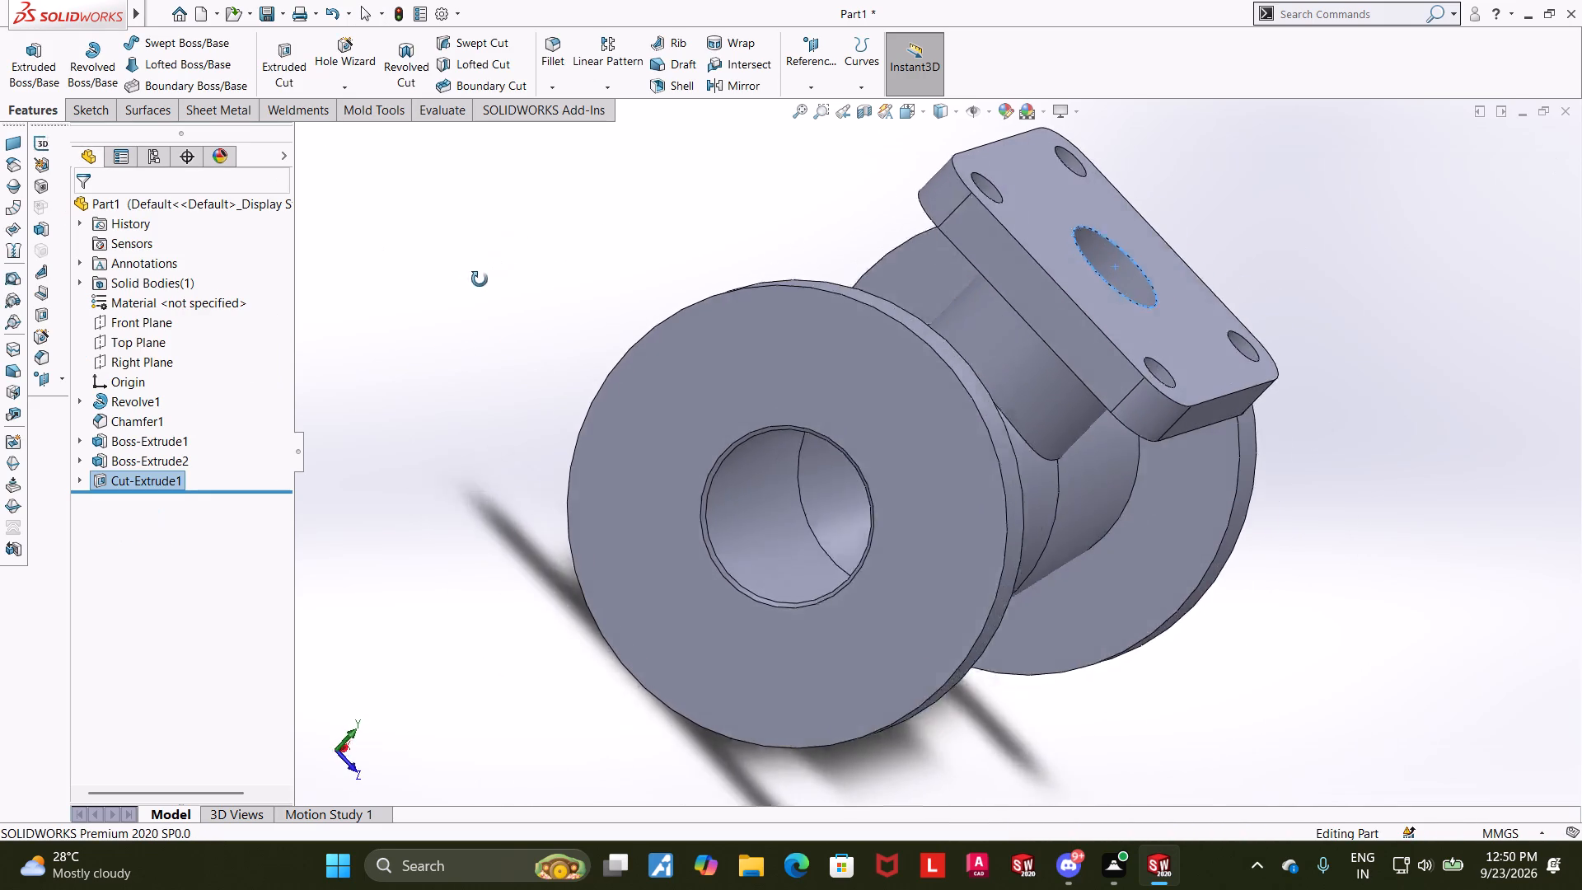
middle_drag(480, 279, 451, 291)
scroll(469, 291, up, 4)
middle_drag(1316, 309, 1264, 338)
click(1259, 338)
middle_drag(1257, 325, 1150, 406)
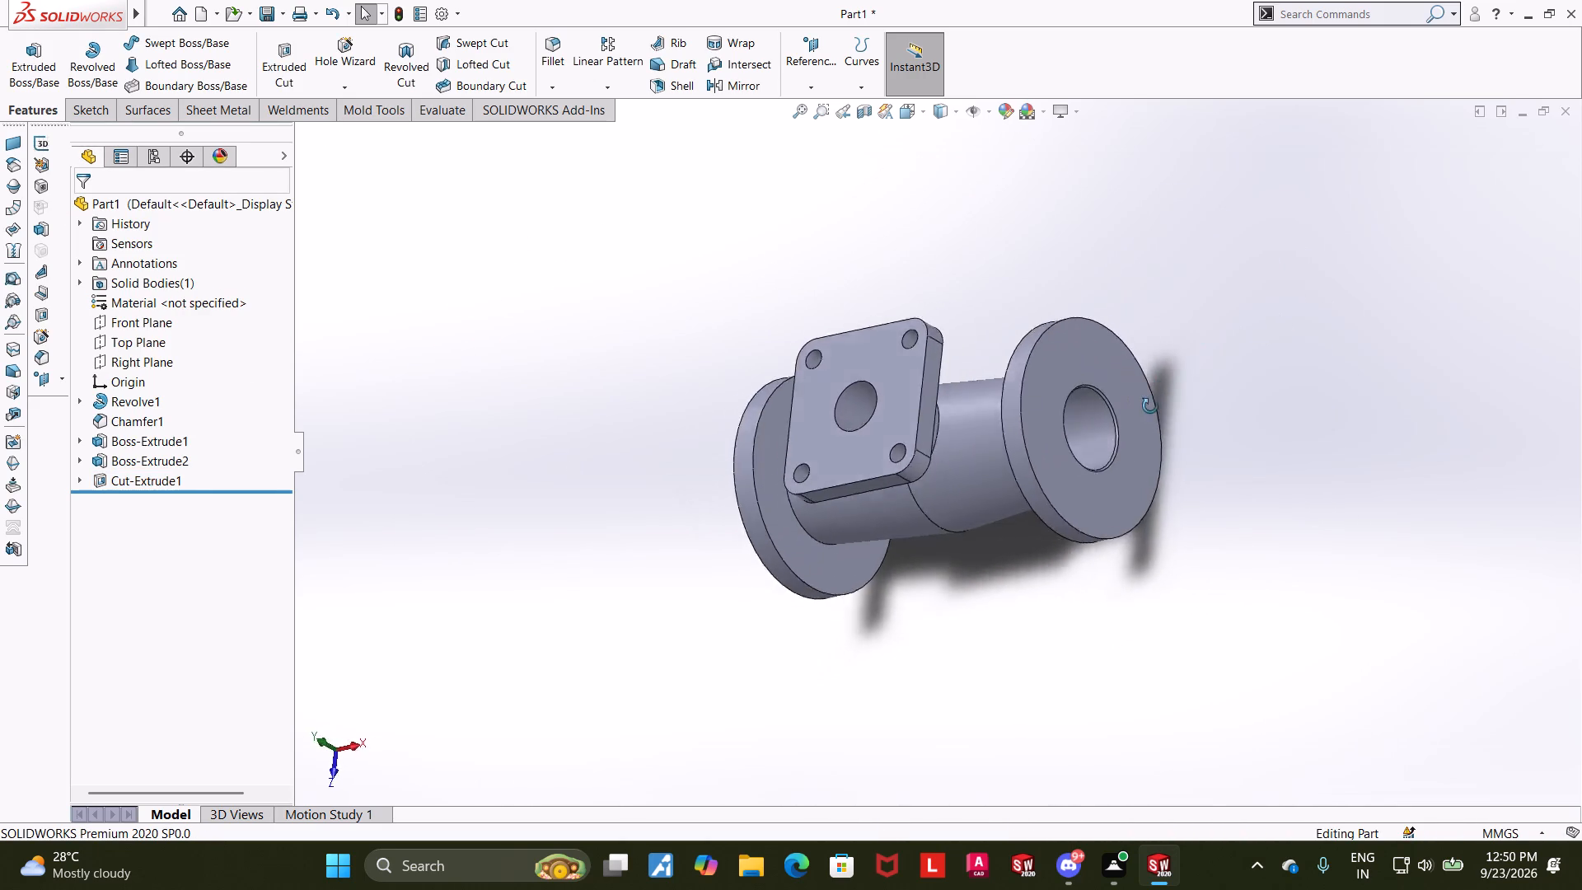
middle_drag(1150, 406, 1216, 367)
scroll(1097, 359, down, 2)
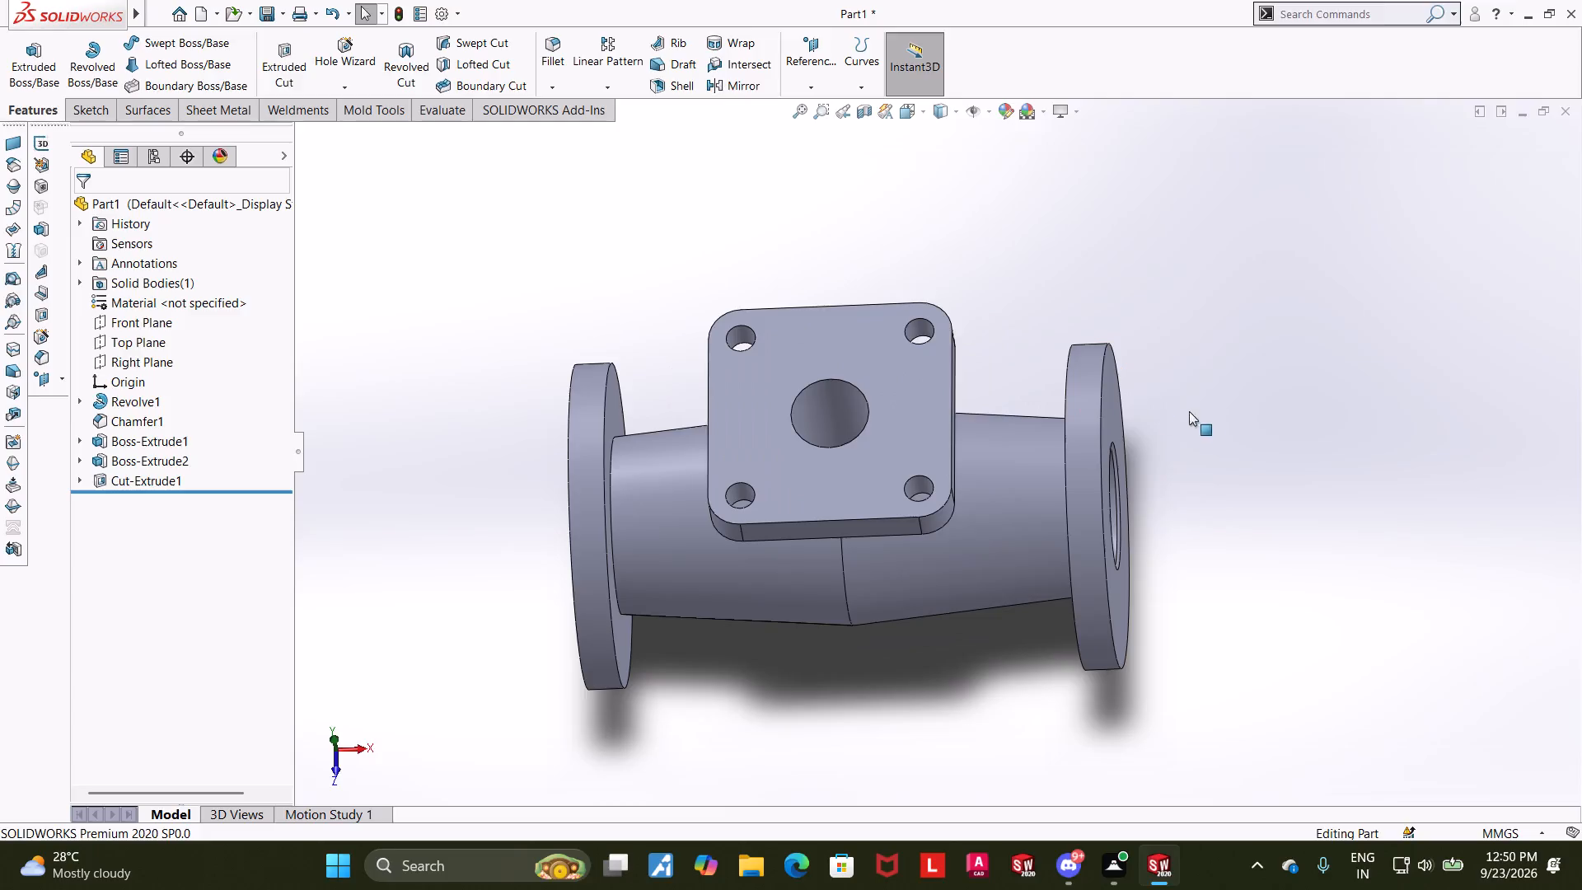
middle_drag(1207, 414, 1209, 464)
scroll(877, 463, down, 3)
middle_drag(918, 504, 930, 556)
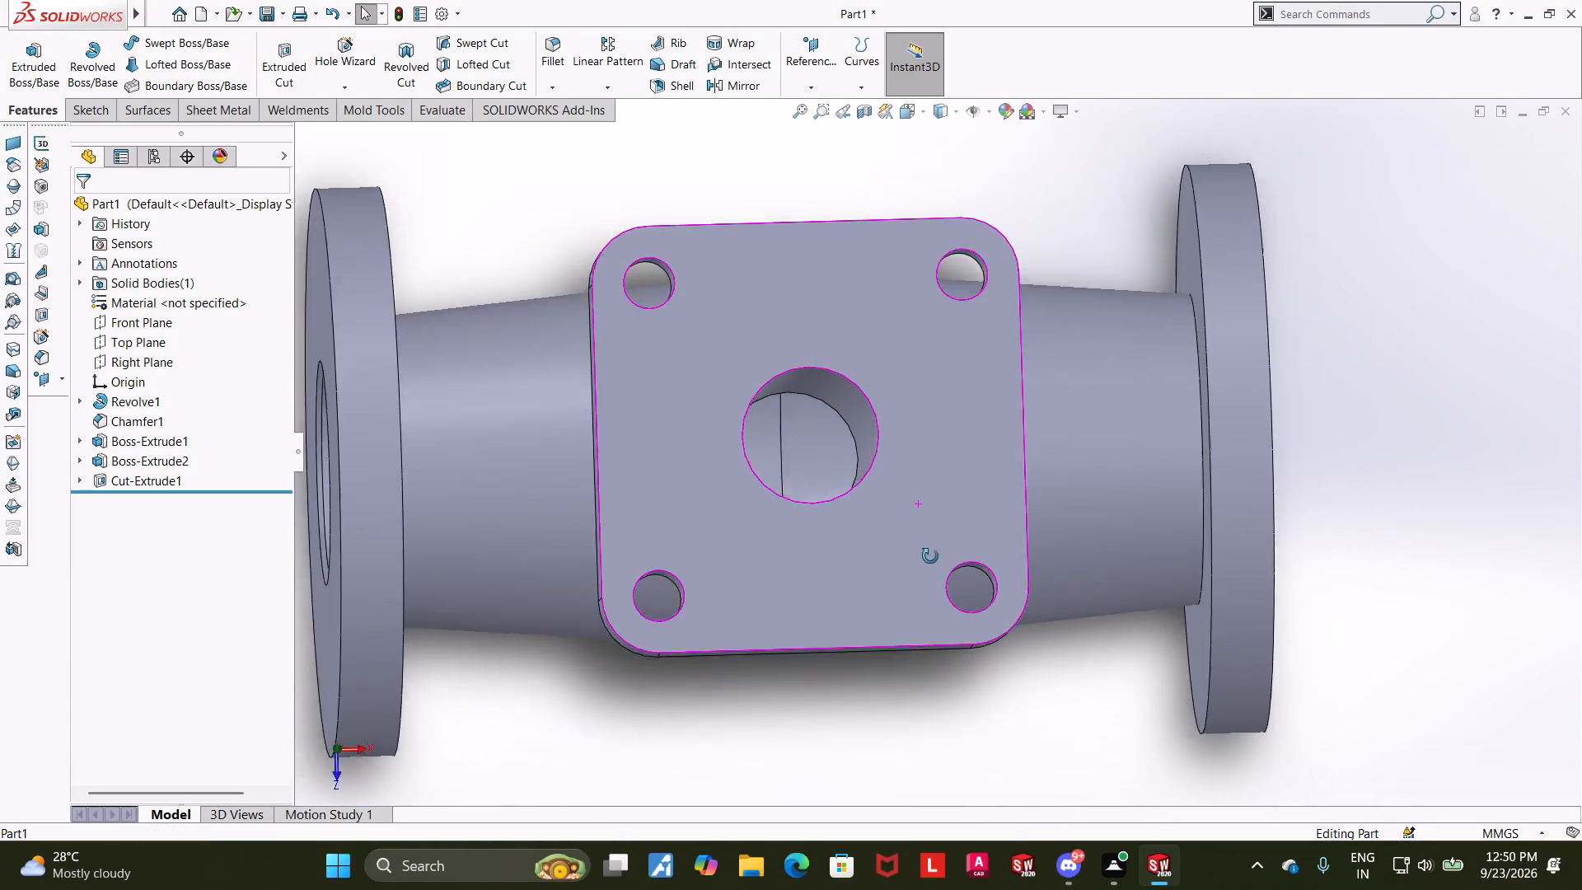
middle_drag(930, 556, 1109, 370)
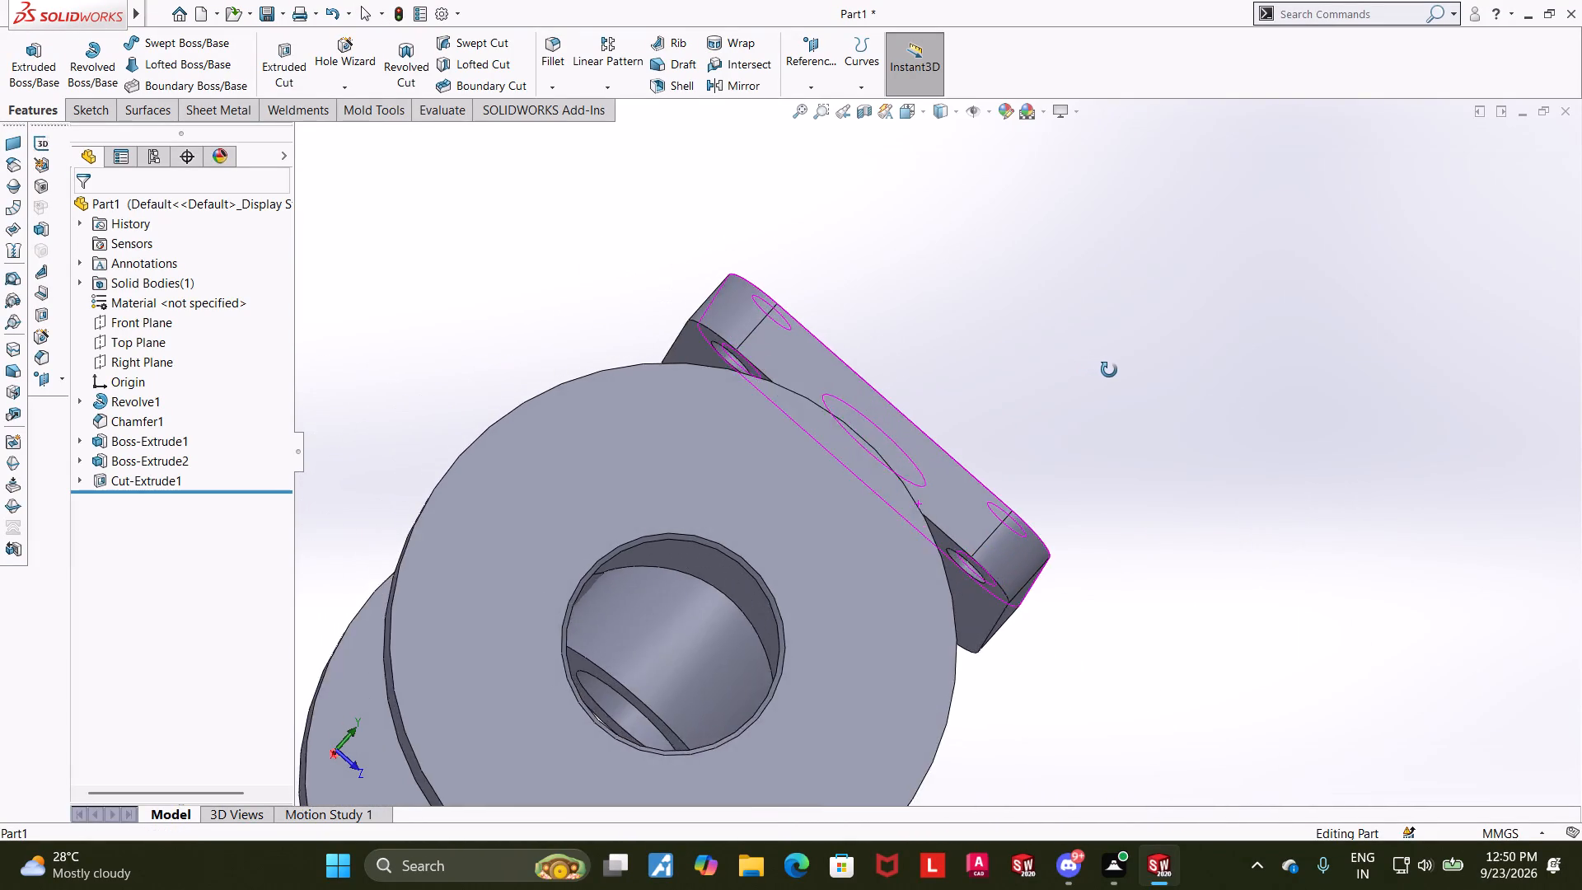
middle_drag(1109, 370, 1100, 371)
scroll(1098, 371, up, 1)
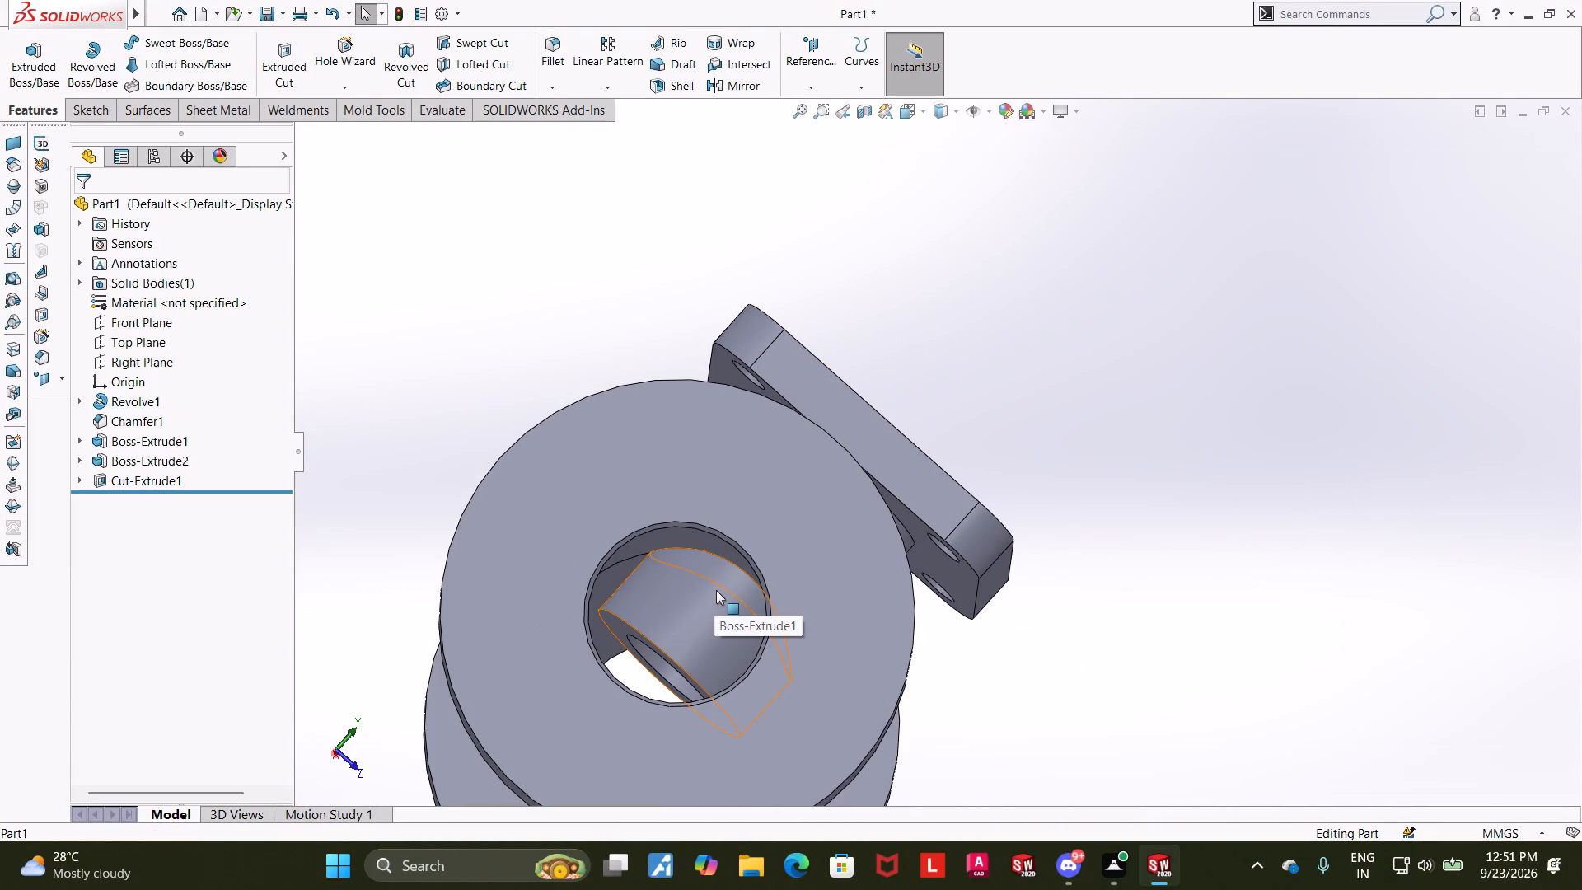
middle_drag(725, 579, 739, 603)
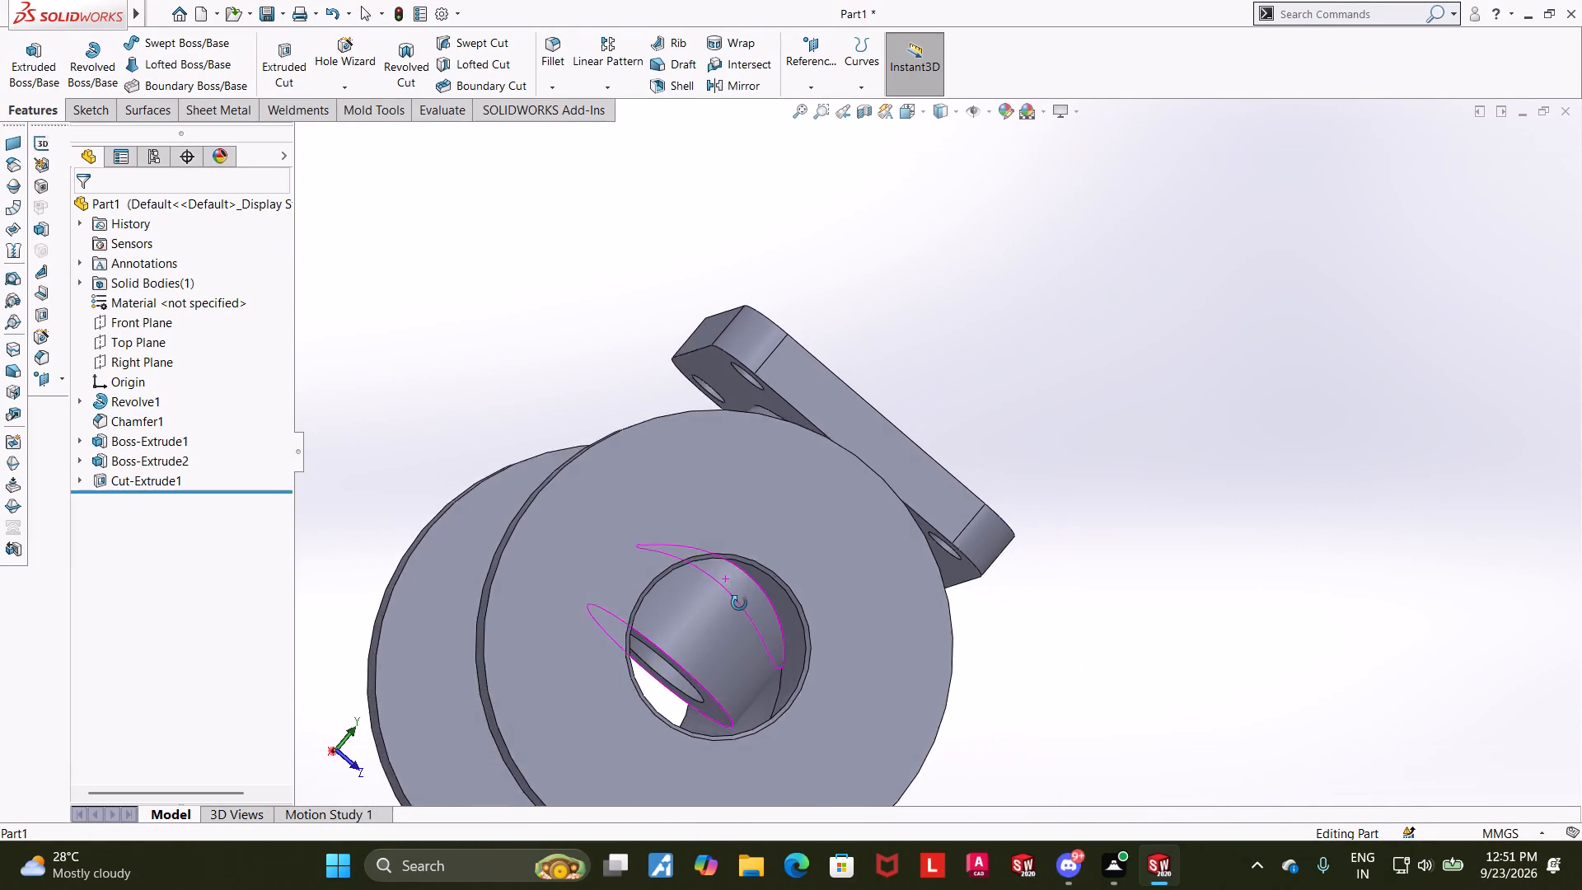
middle_drag(739, 603, 721, 610)
middle_drag(769, 633, 807, 660)
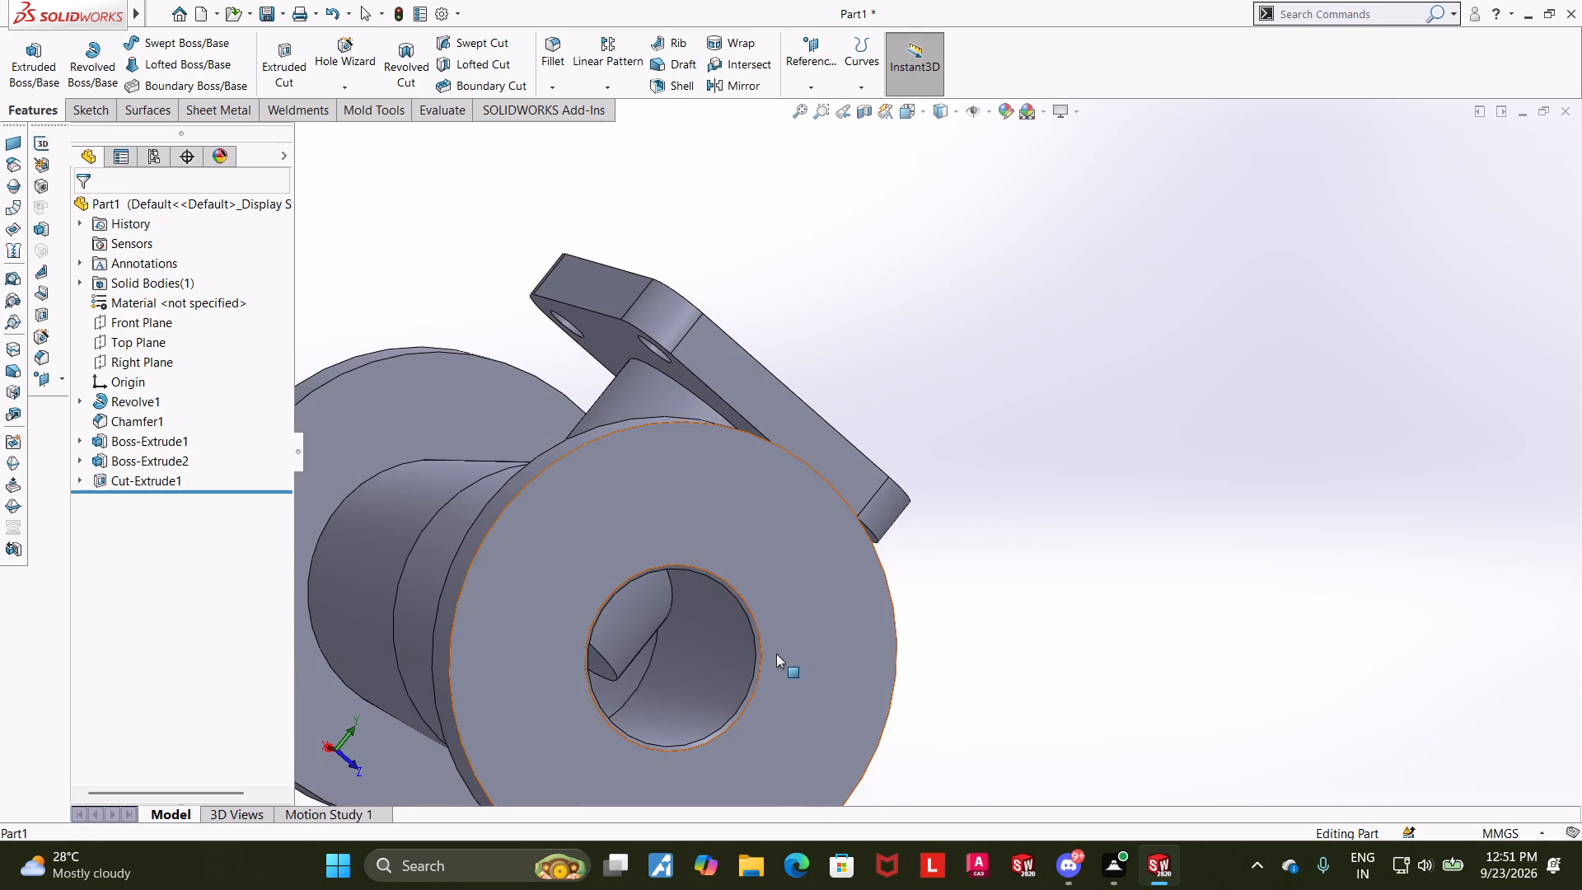
middle_drag(734, 670, 683, 669)
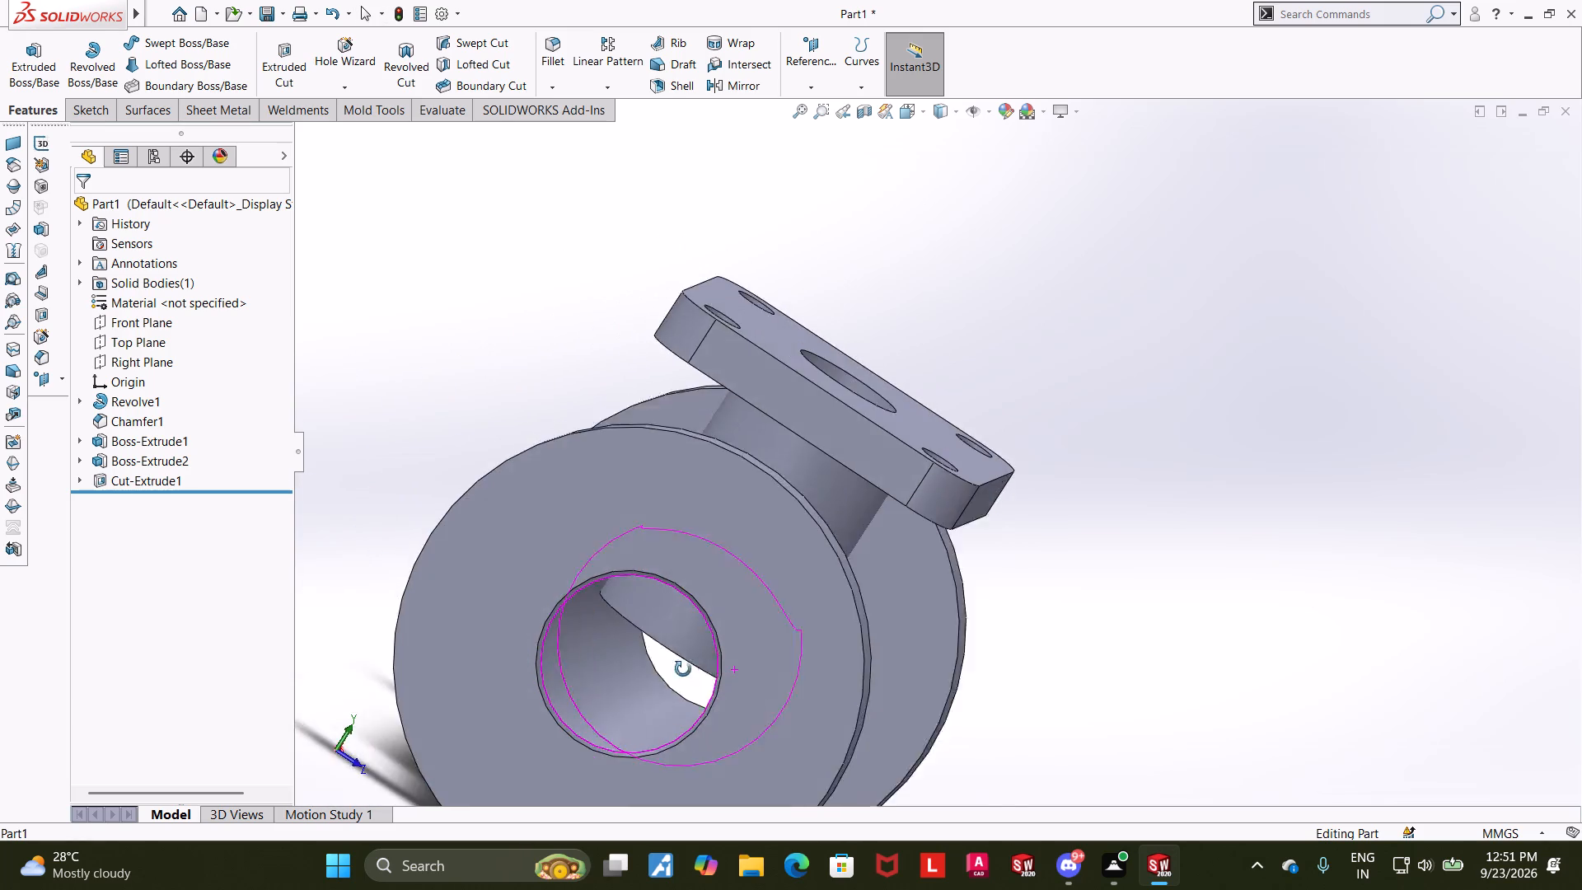
Examine the hollow body from several angles, looking through the end bores at the boss cut and checking the front view.
middle_drag(683, 669, 576, 593)
scroll(578, 593, up, 4)
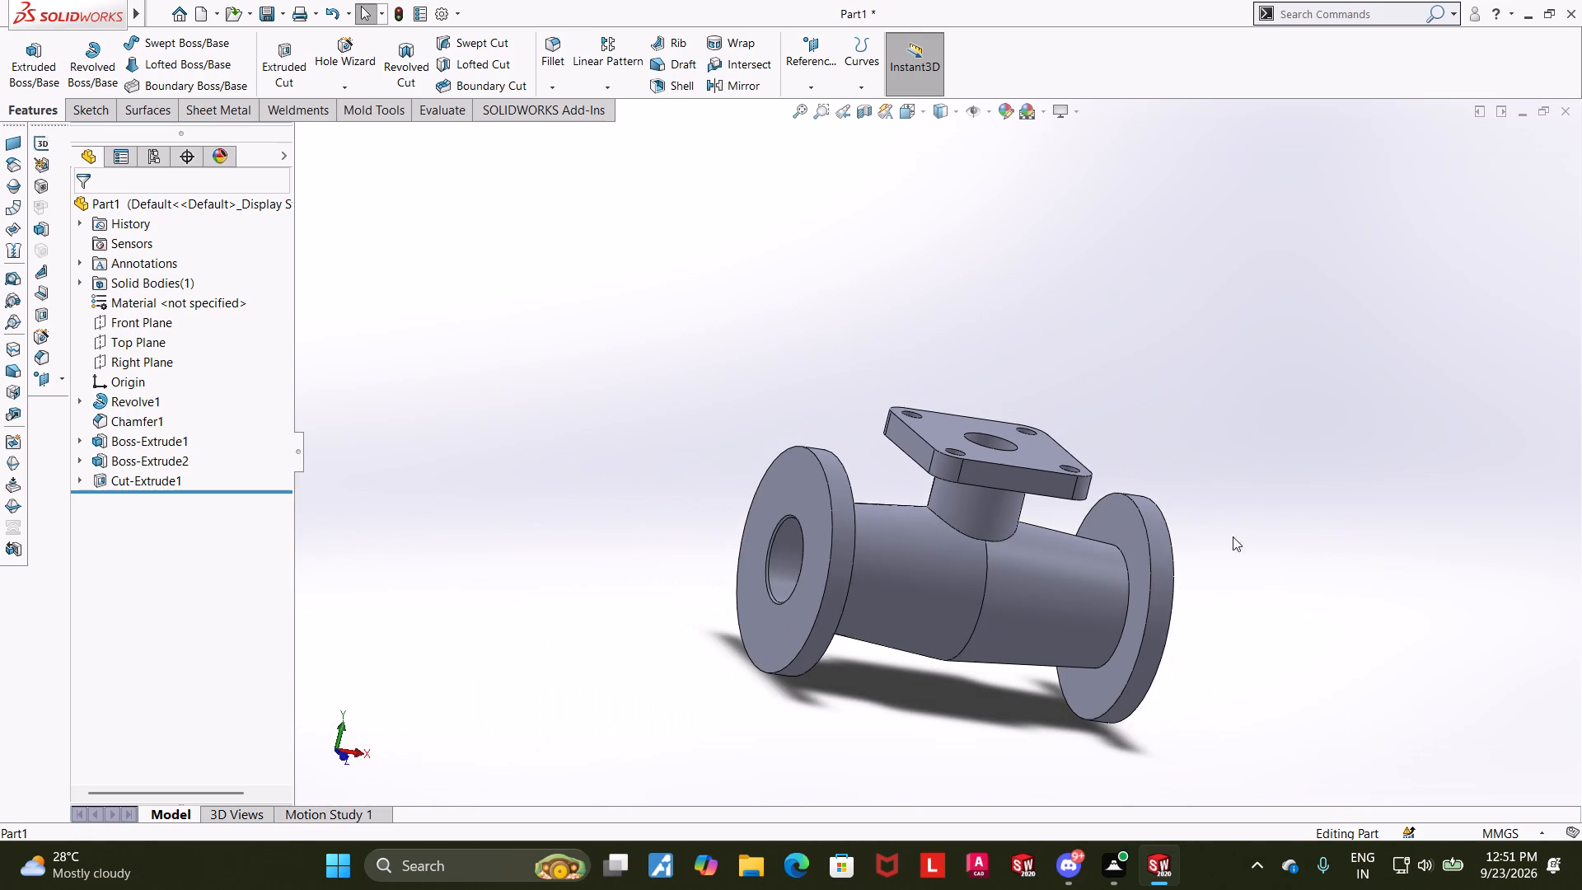
middle_drag(1245, 527, 1243, 506)
scroll(1286, 445, up, 1)
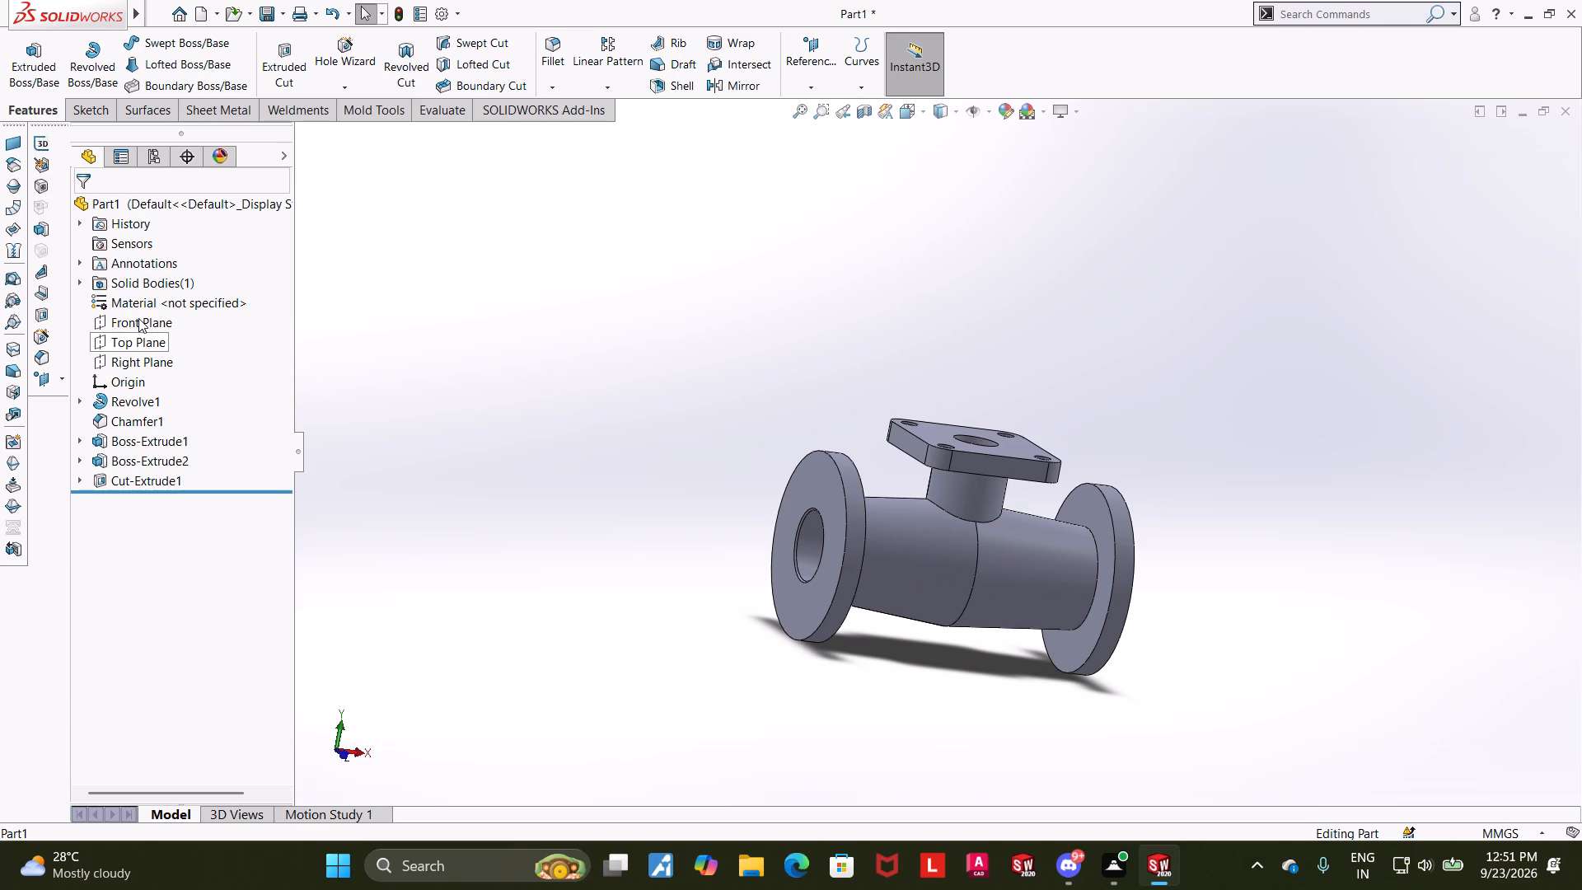
middle_drag(860, 641, 990, 665)
scroll(1020, 677, down, 1)
scroll(956, 488, down, 3)
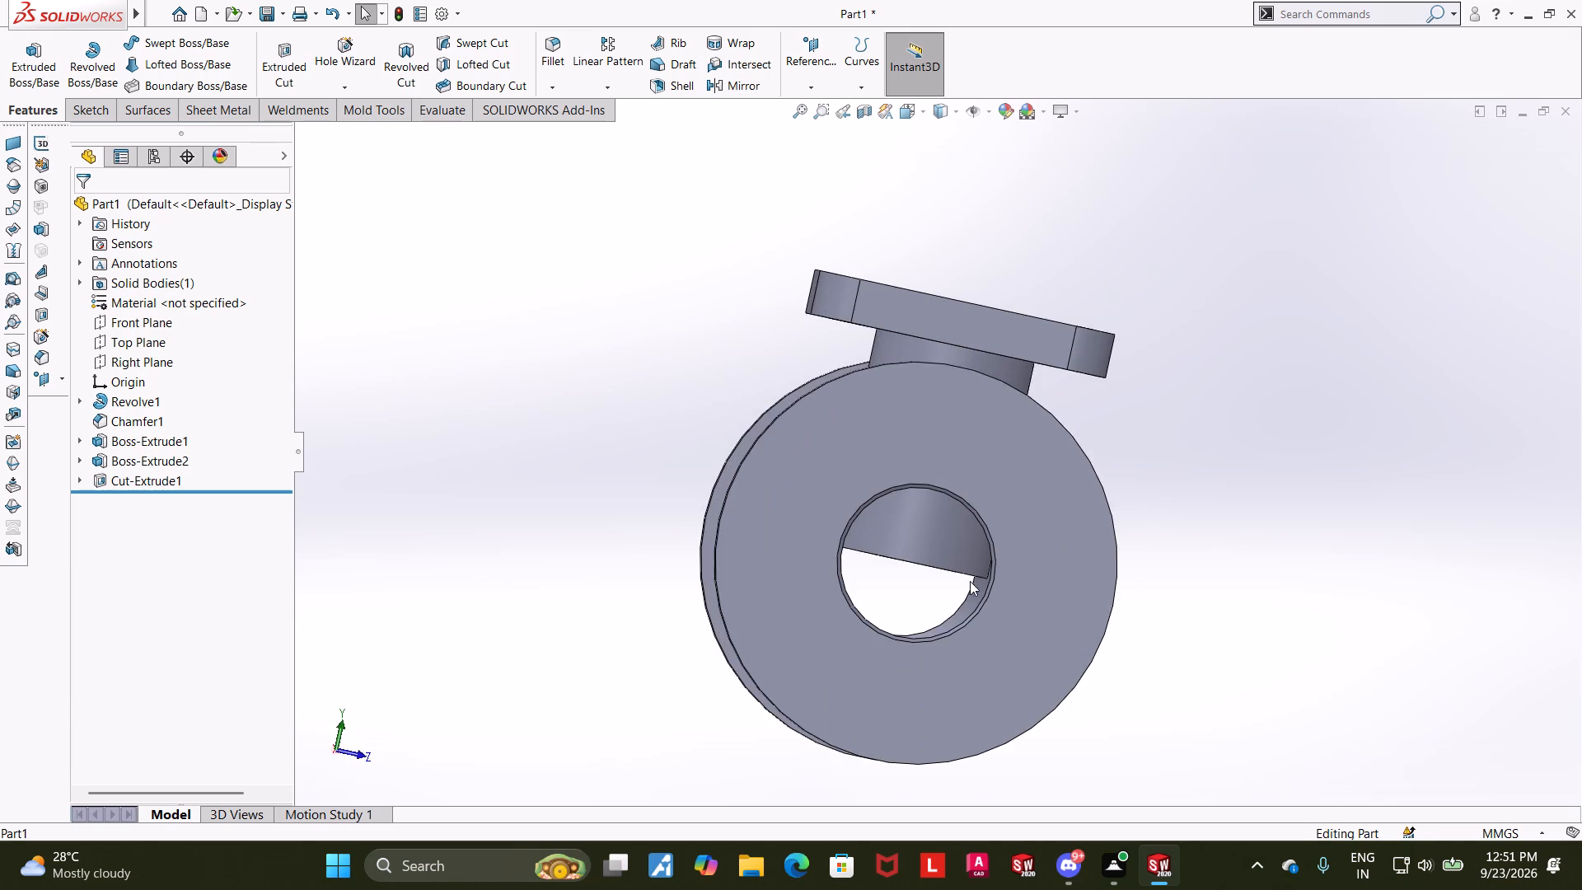
middle_drag(1280, 658, 1232, 677)
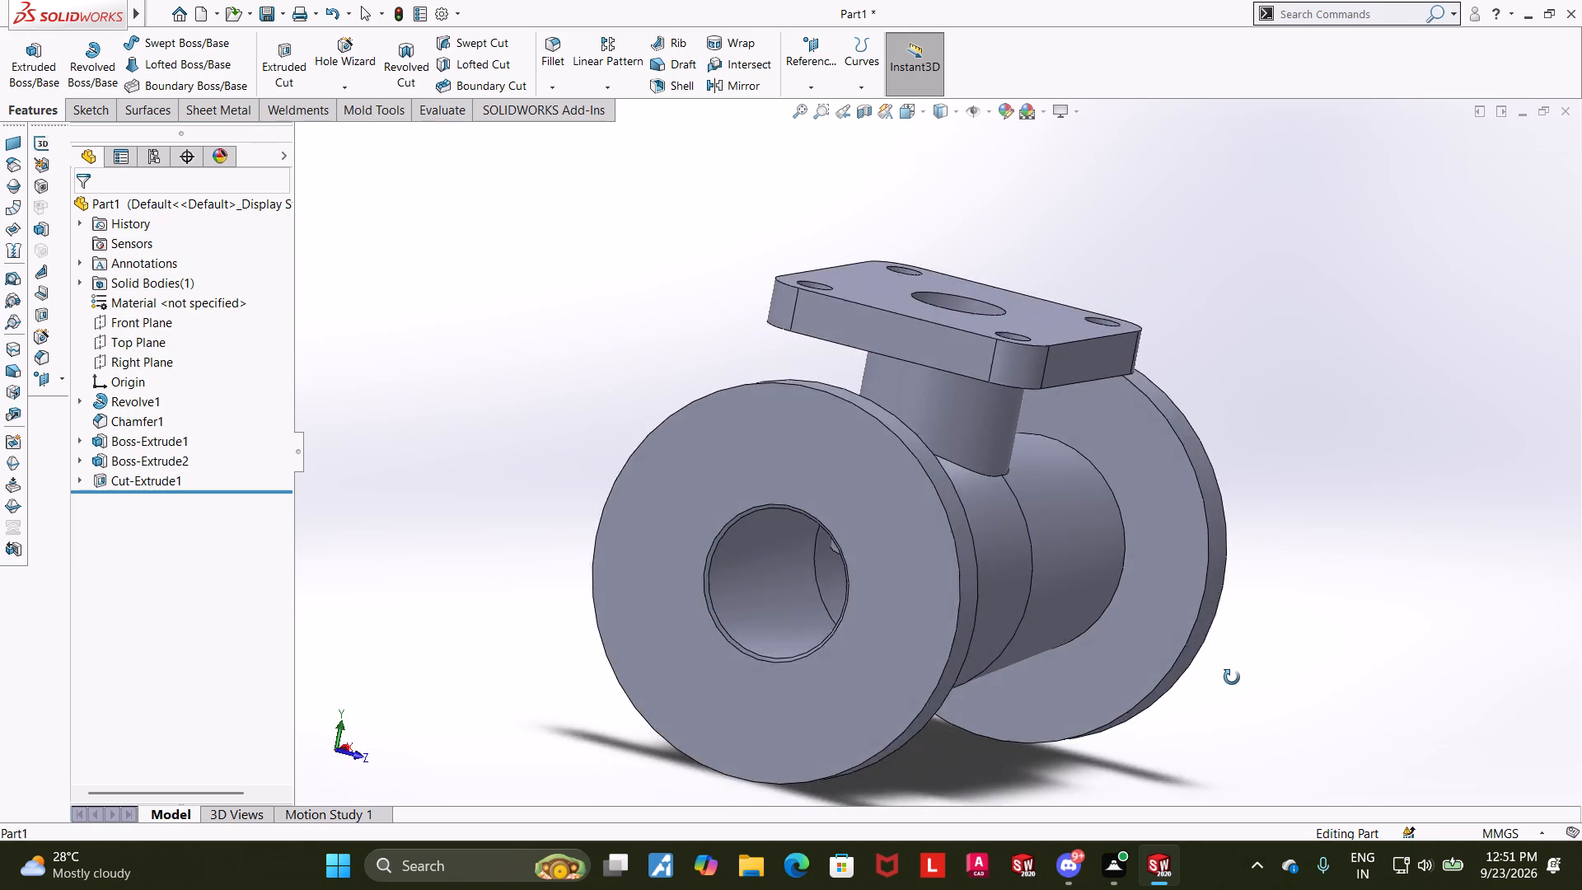
middle_drag(1232, 677, 1261, 642)
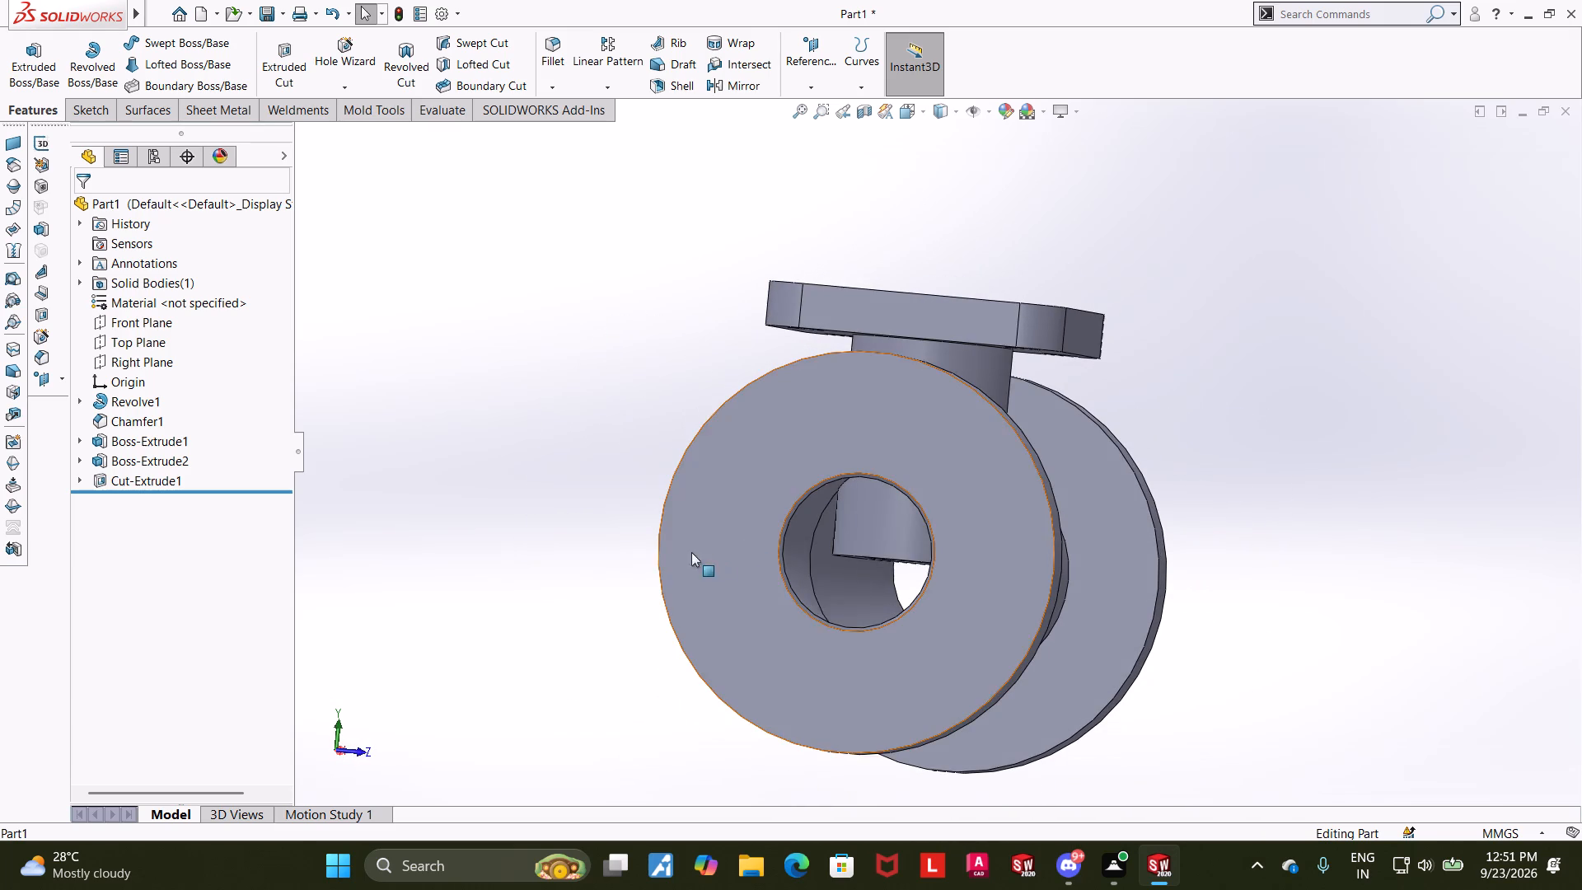
middle_drag(1344, 617, 1169, 662)
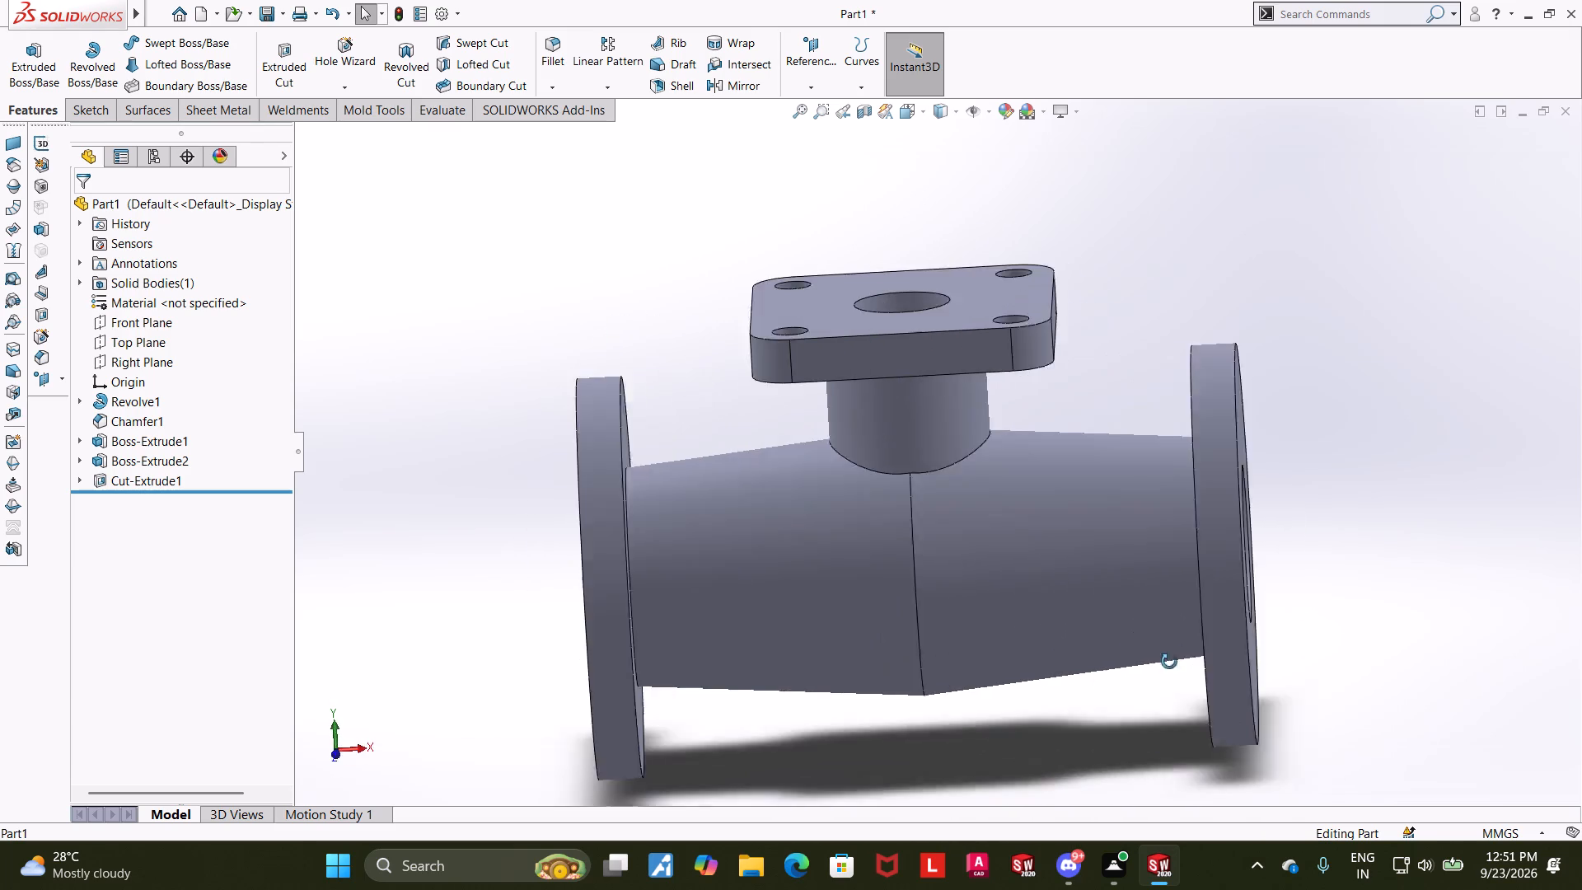
middle_drag(1169, 662, 1207, 619)
click(433, 433)
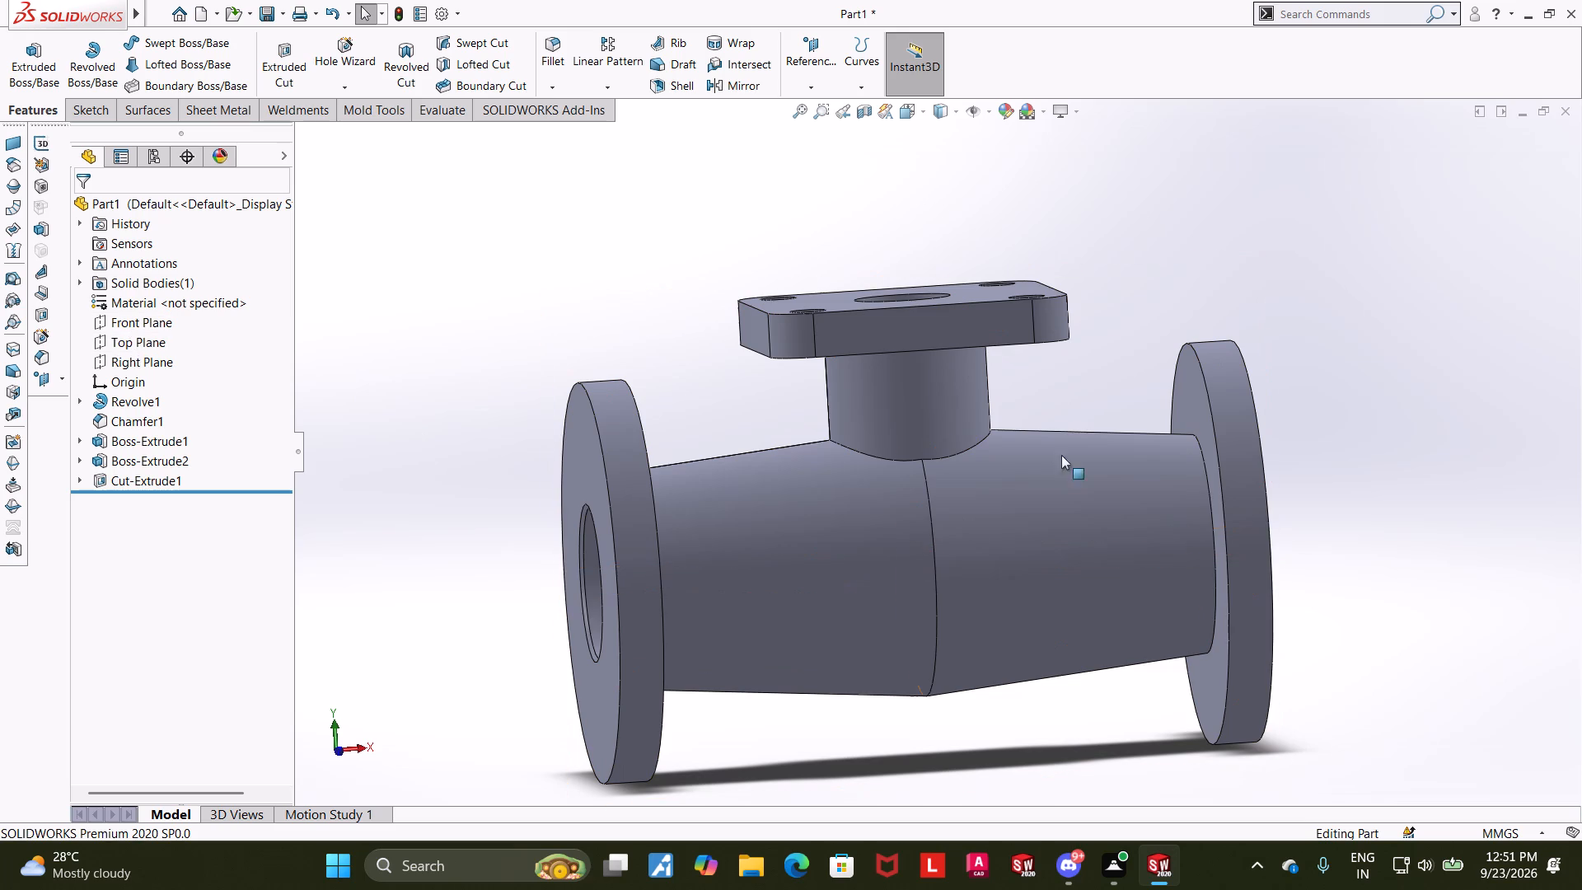
middle_drag(1528, 470, 1498, 516)
scroll(1514, 365, up, 6)
middle_drag(1247, 457, 1284, 453)
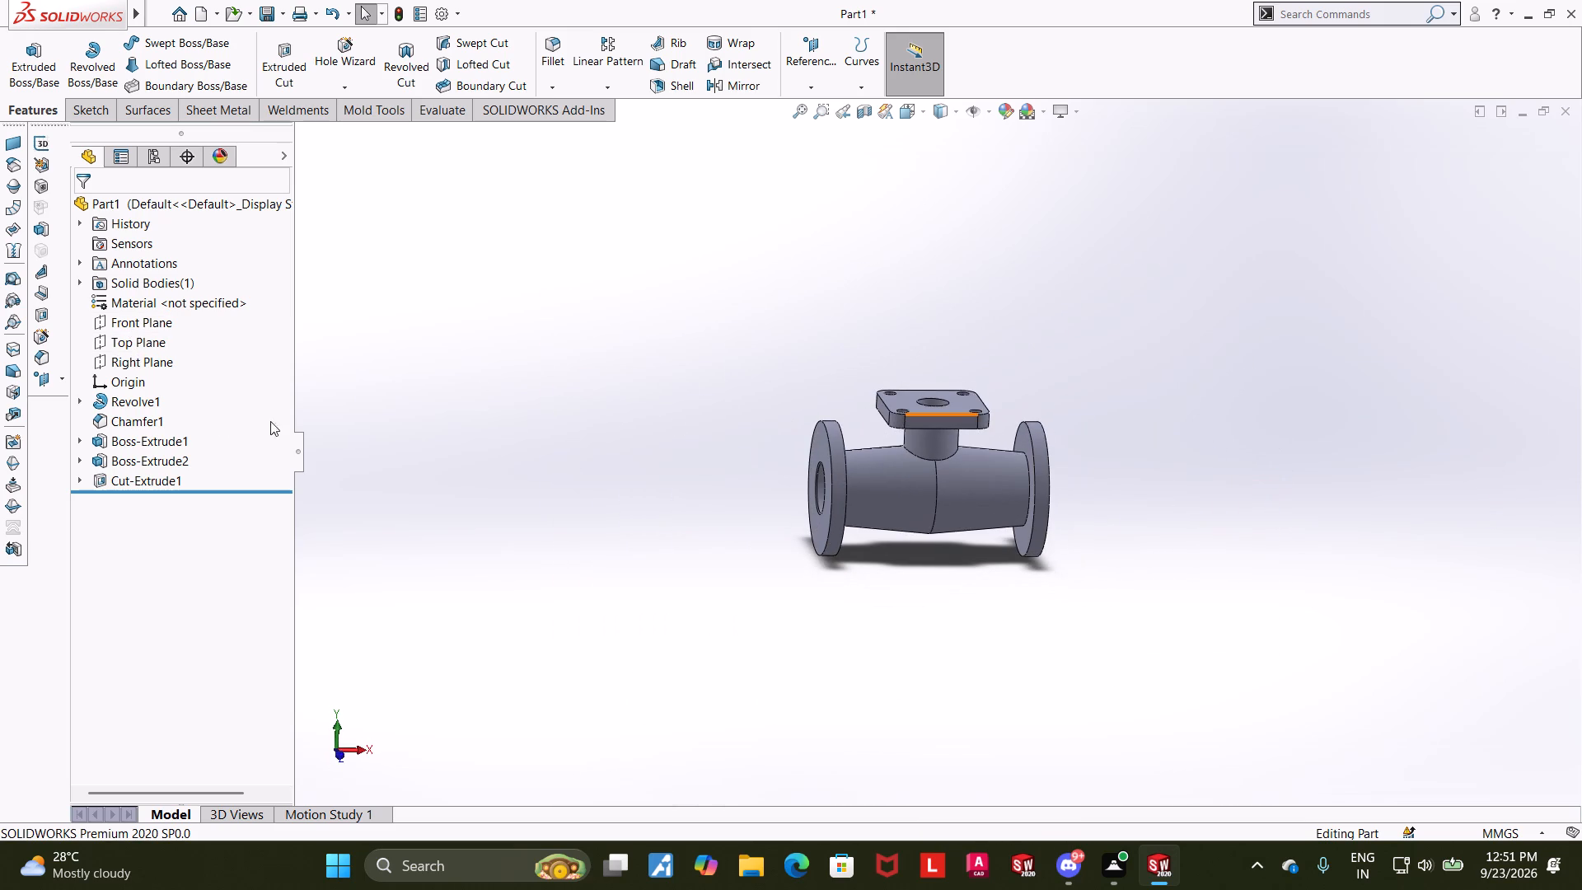
click(153, 474)
click(461, 505)
middle_drag(582, 496, 569, 455)
click(908, 119)
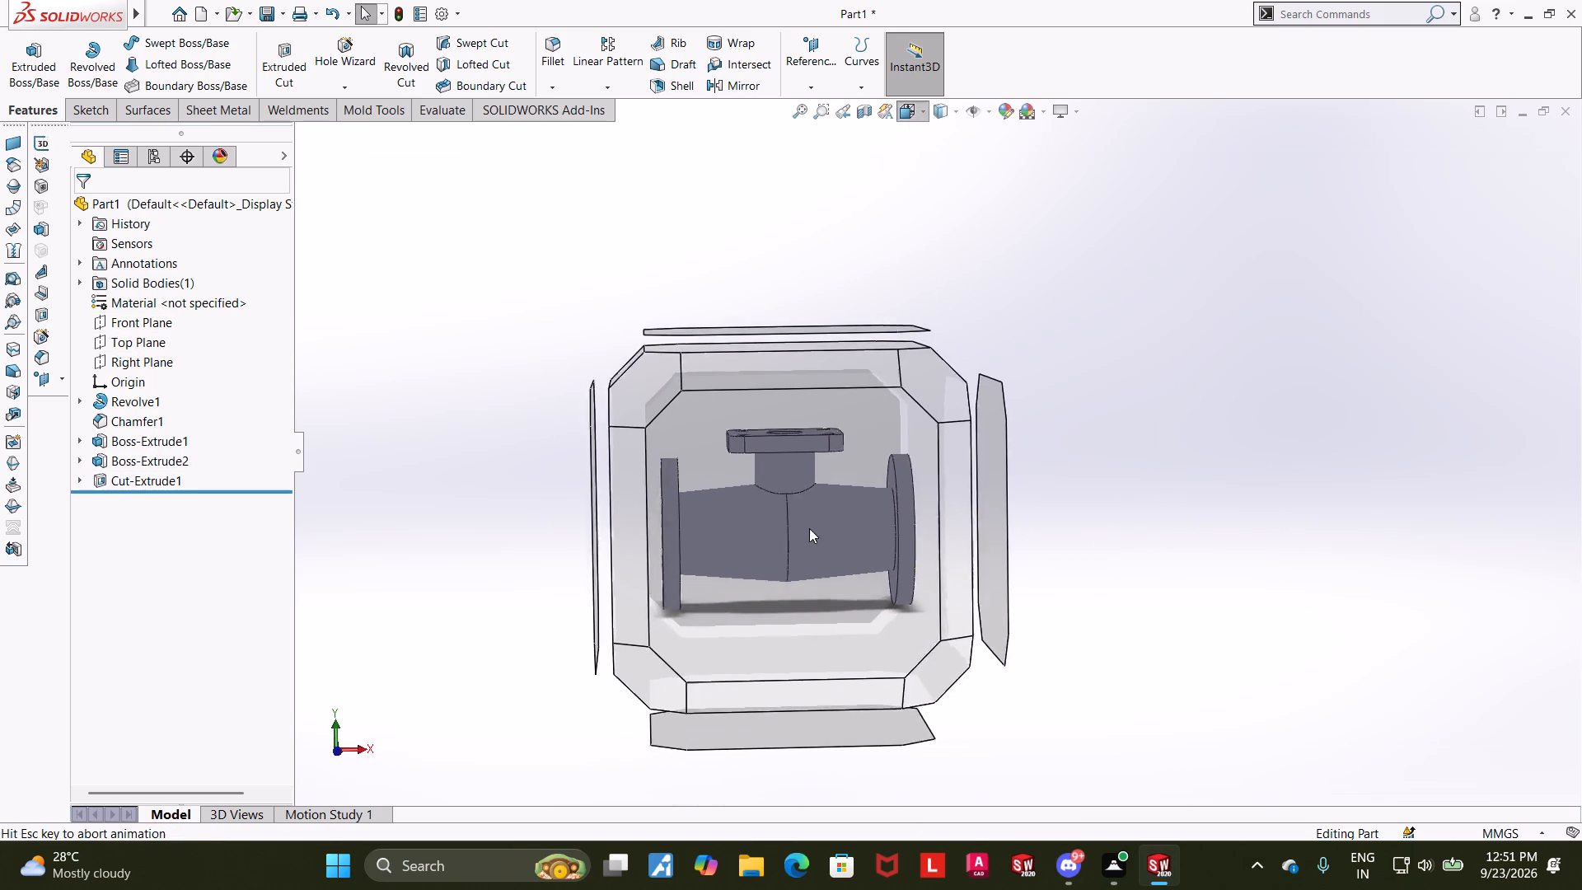
click(803, 536)
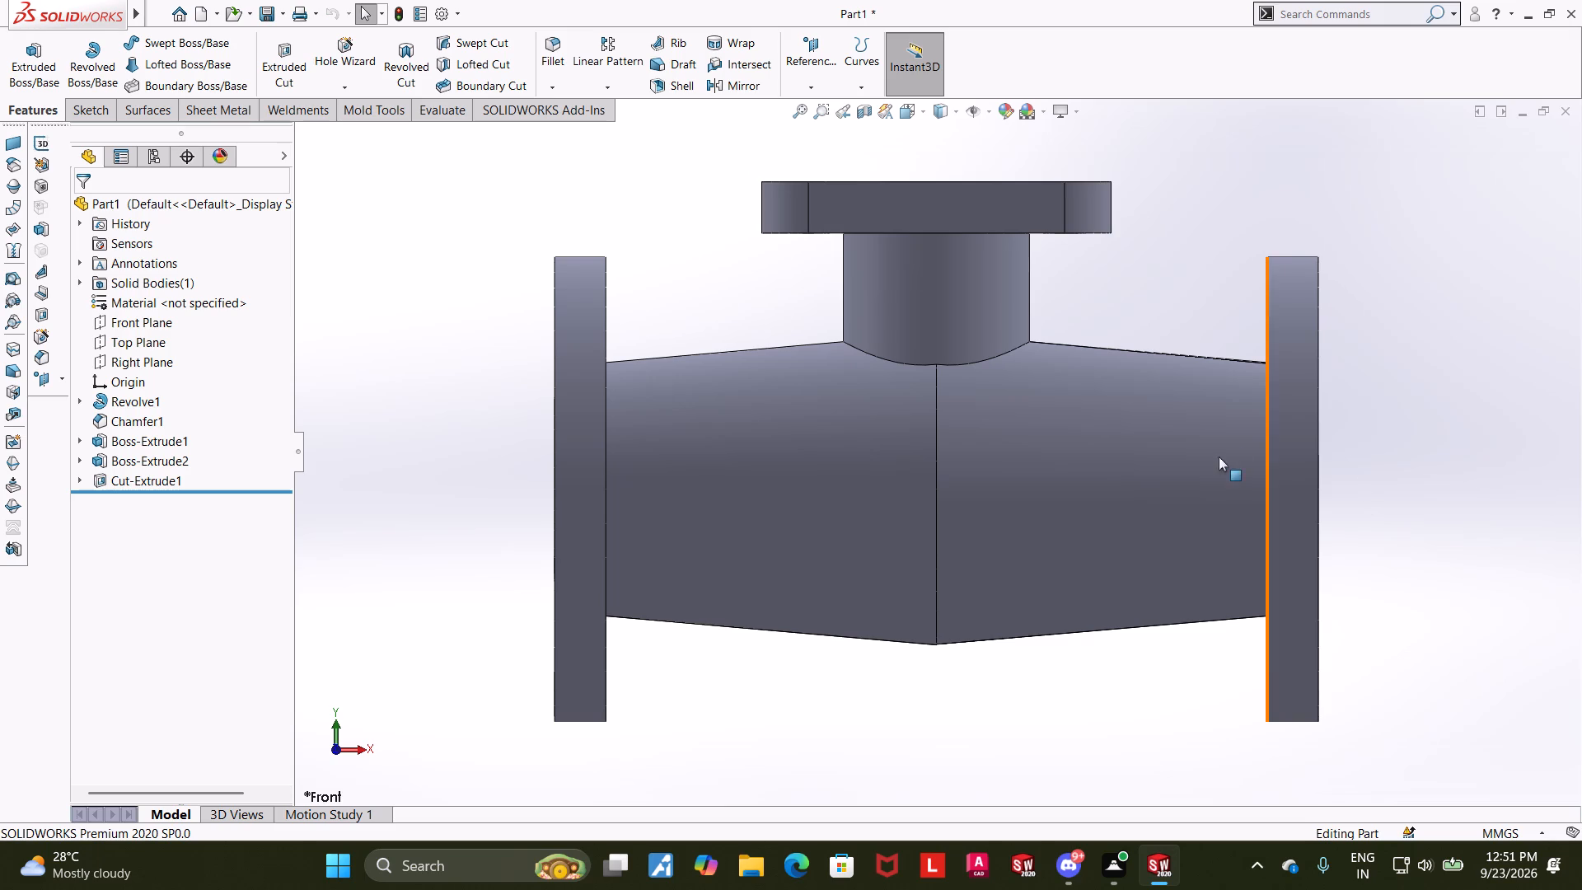
Start a sketch on the square flange's top face and draw a circle centered on the origin, larger than the existing bore.
middle_drag(1160, 244, 1167, 560)
scroll(1165, 558, up, 1)
middle_drag(1041, 410, 1040, 445)
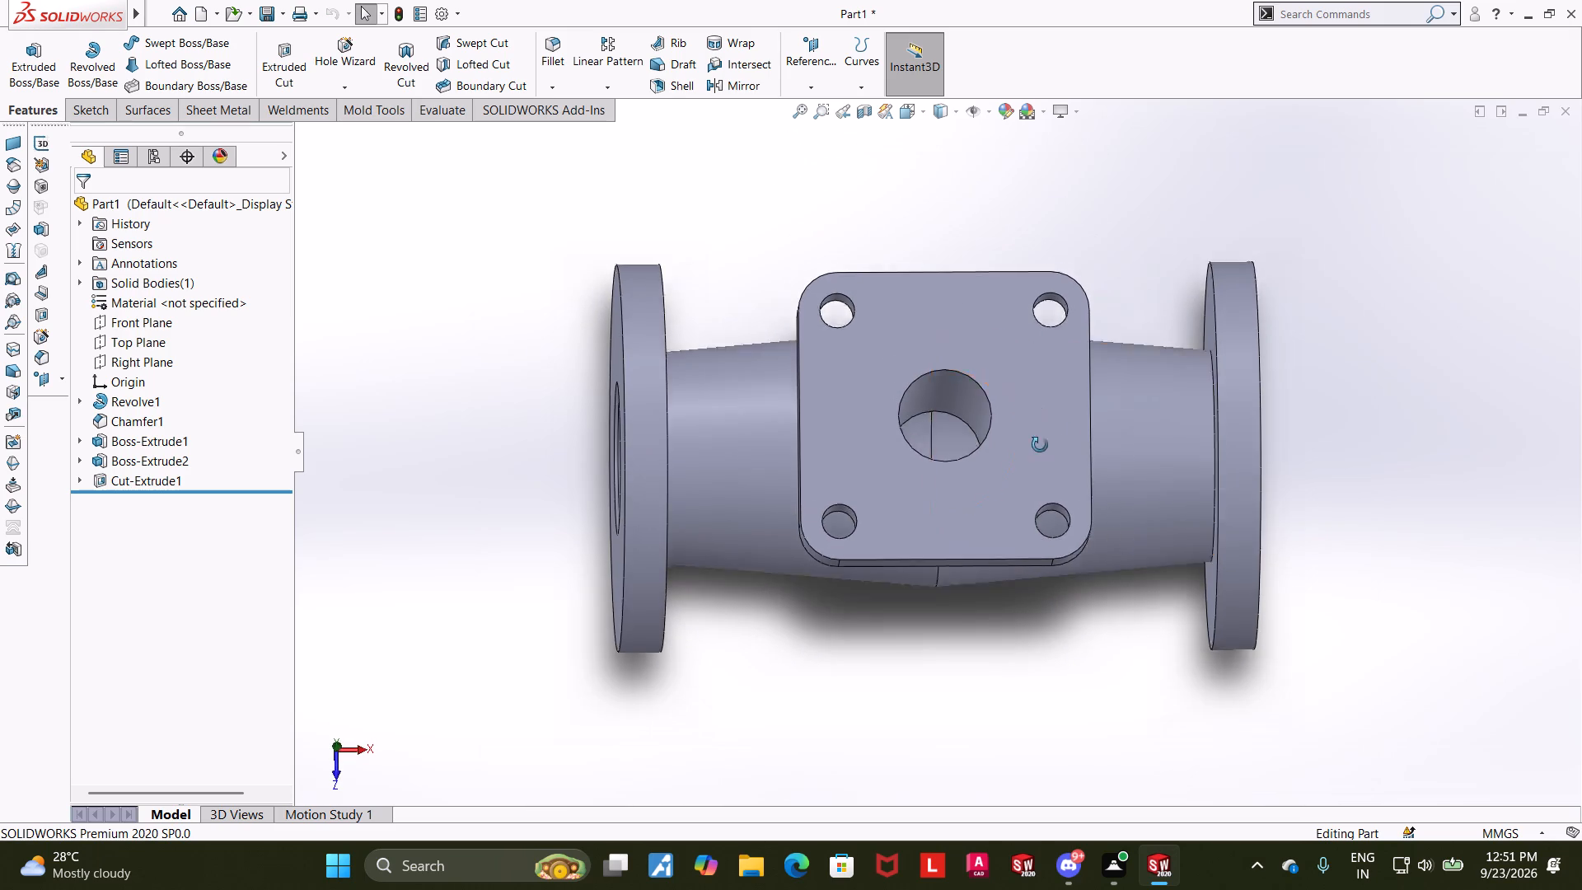
middle_drag(1040, 445, 1037, 474)
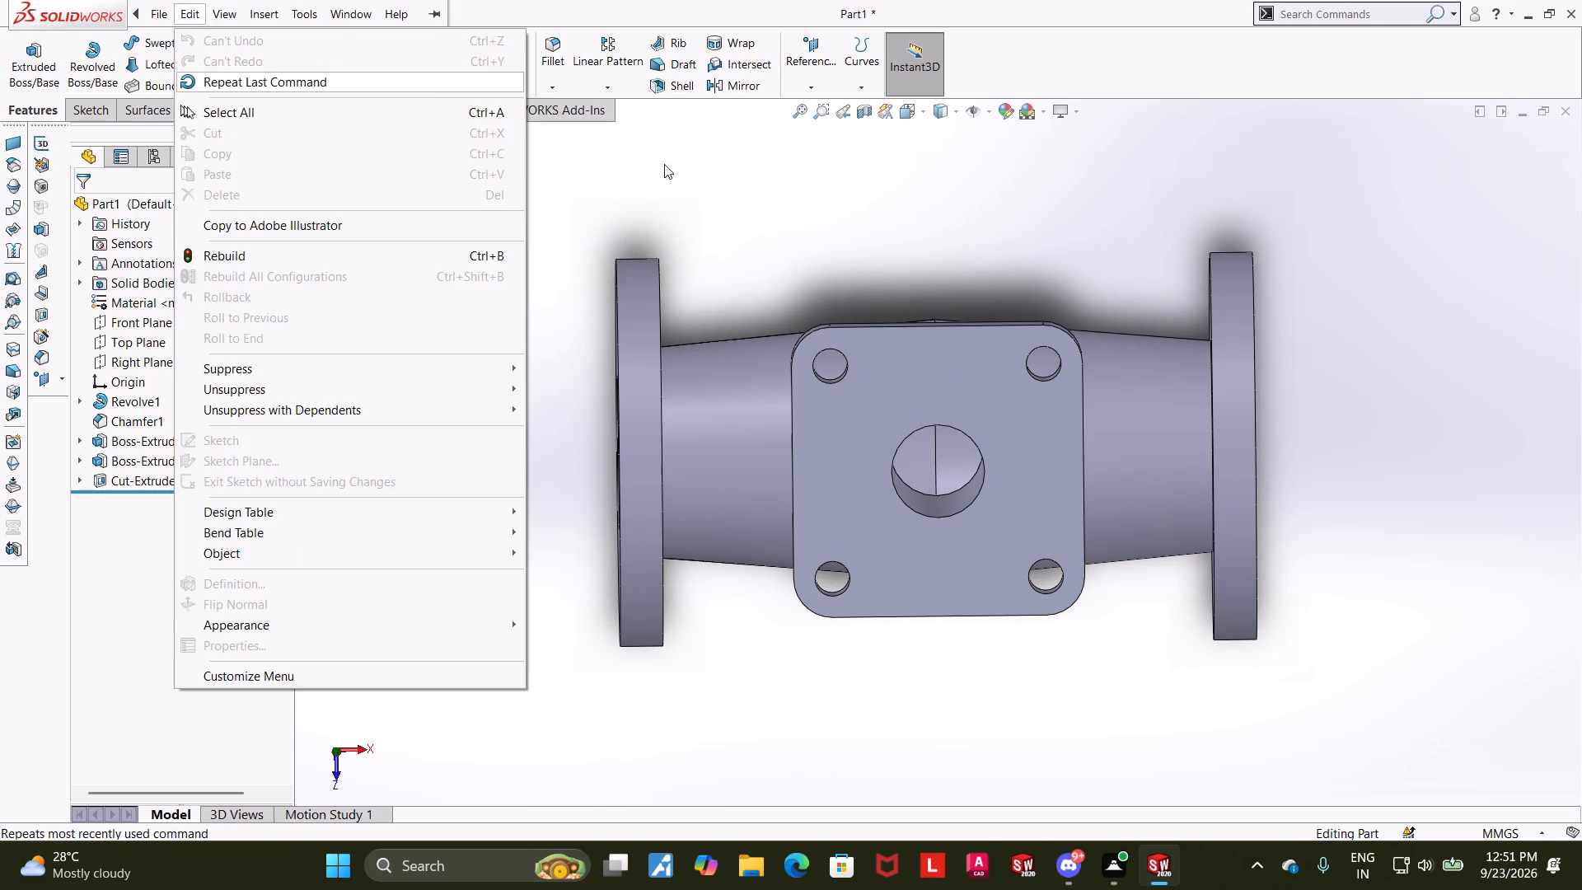
click(664, 163)
click(931, 408)
click(999, 364)
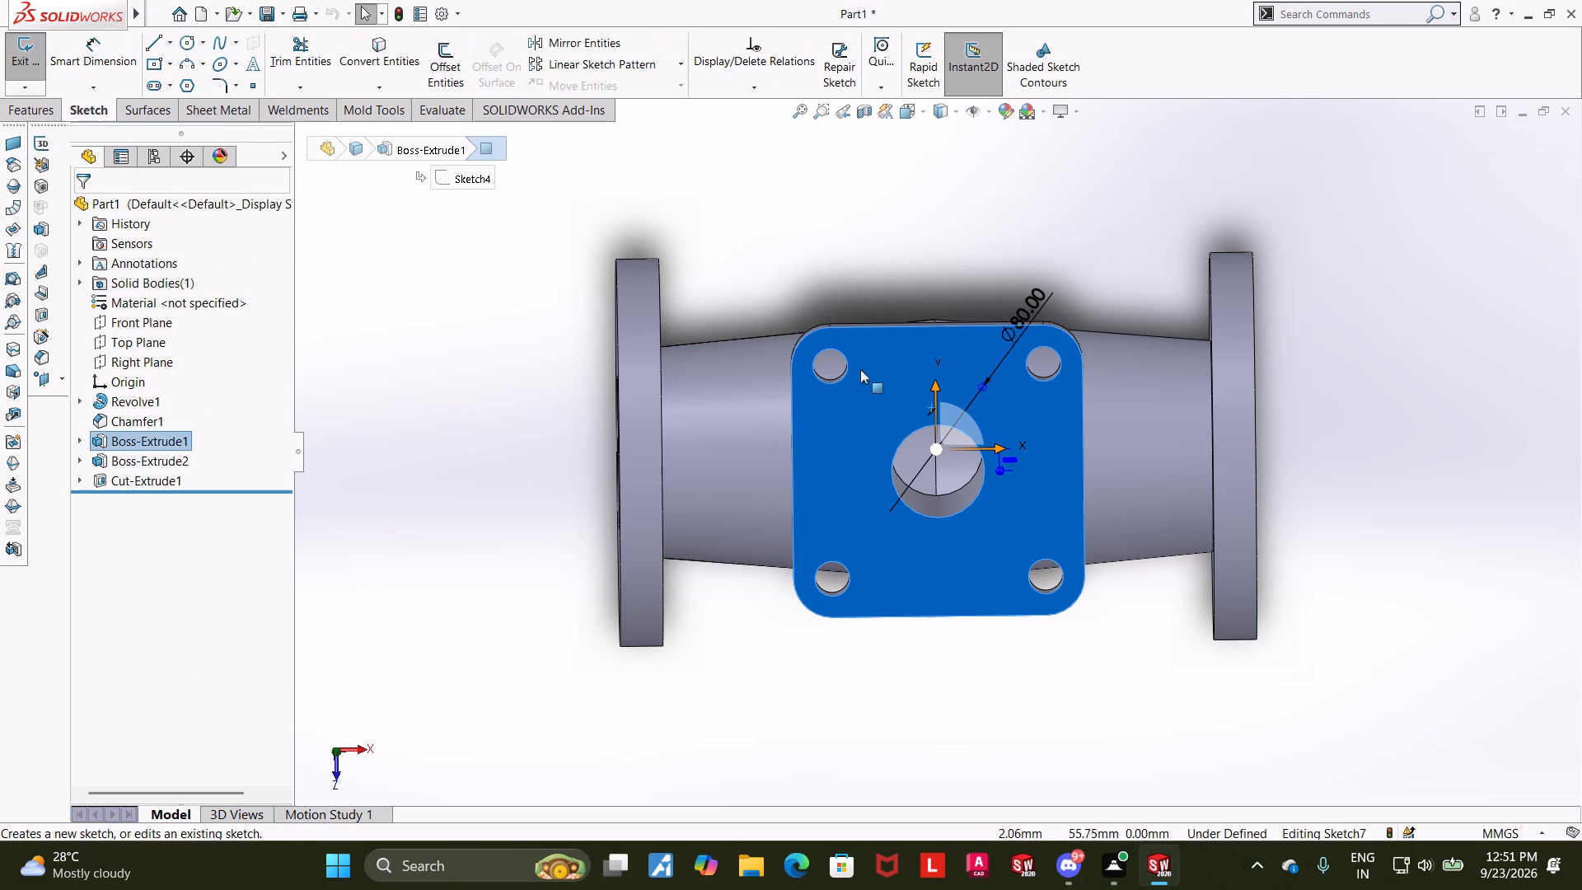
click(151, 503)
click(185, 484)
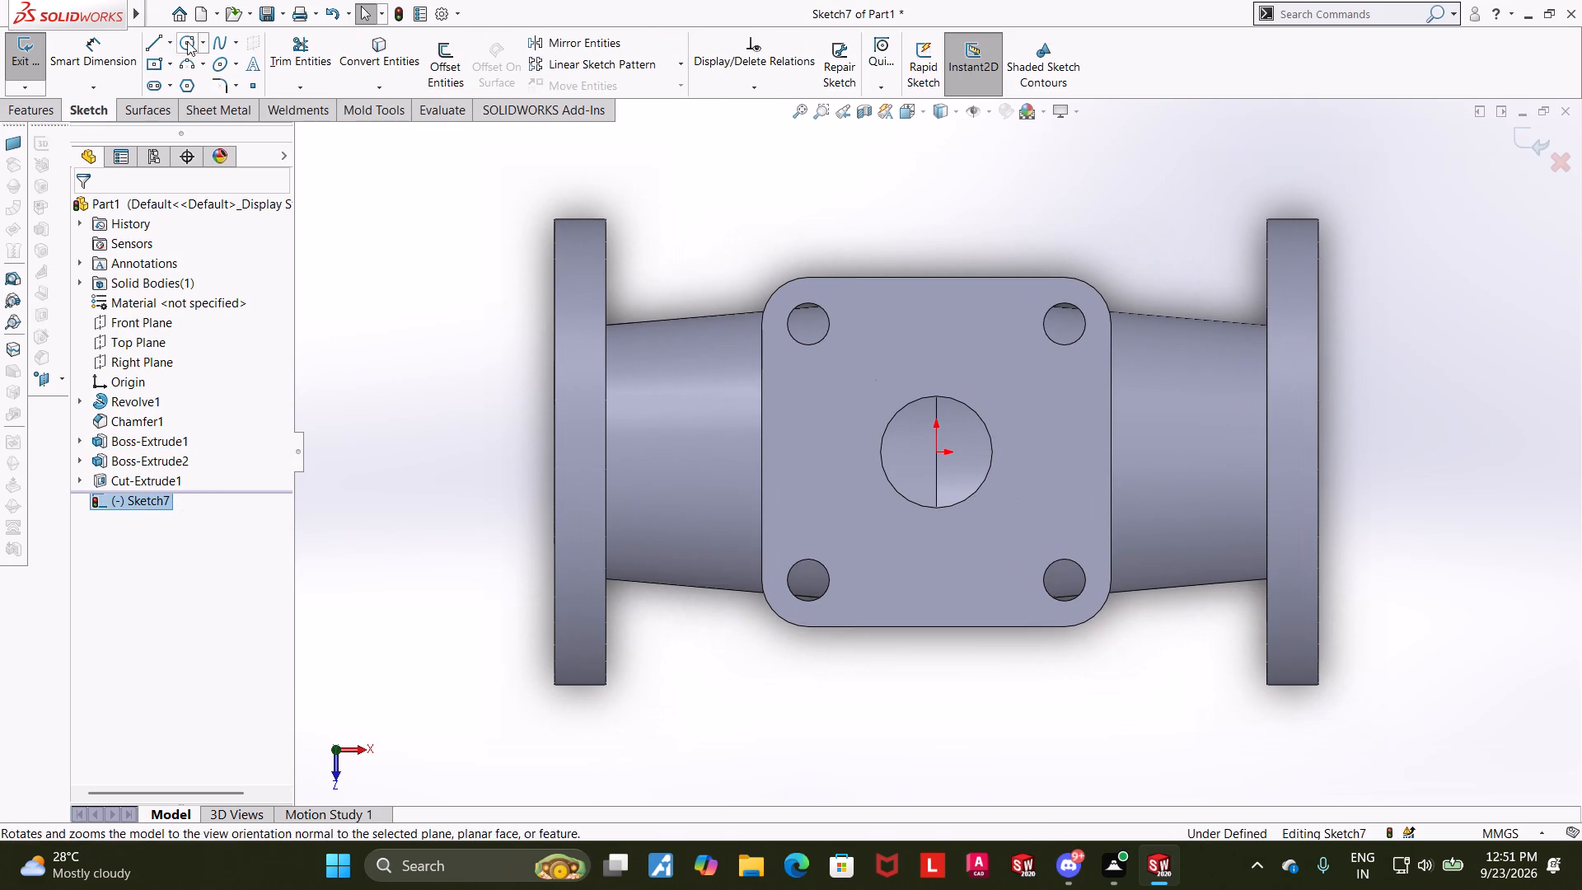
click(189, 45)
click(936, 456)
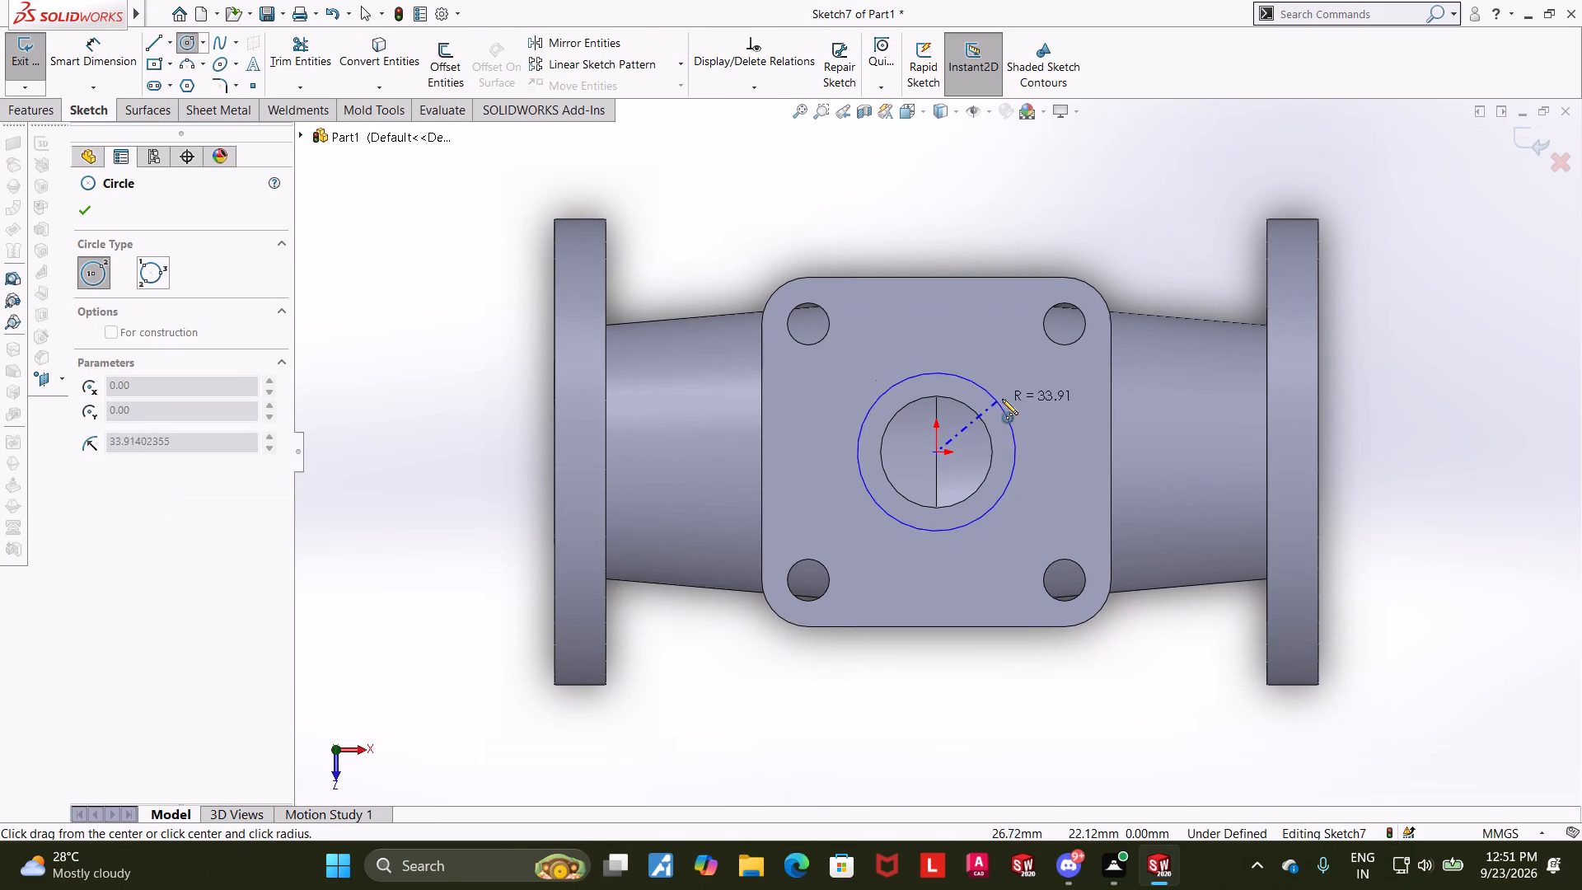
click(1006, 396)
key(Escape)
Dimension the new circle's diameter as 55 mm and finish the sketch.
click(108, 73)
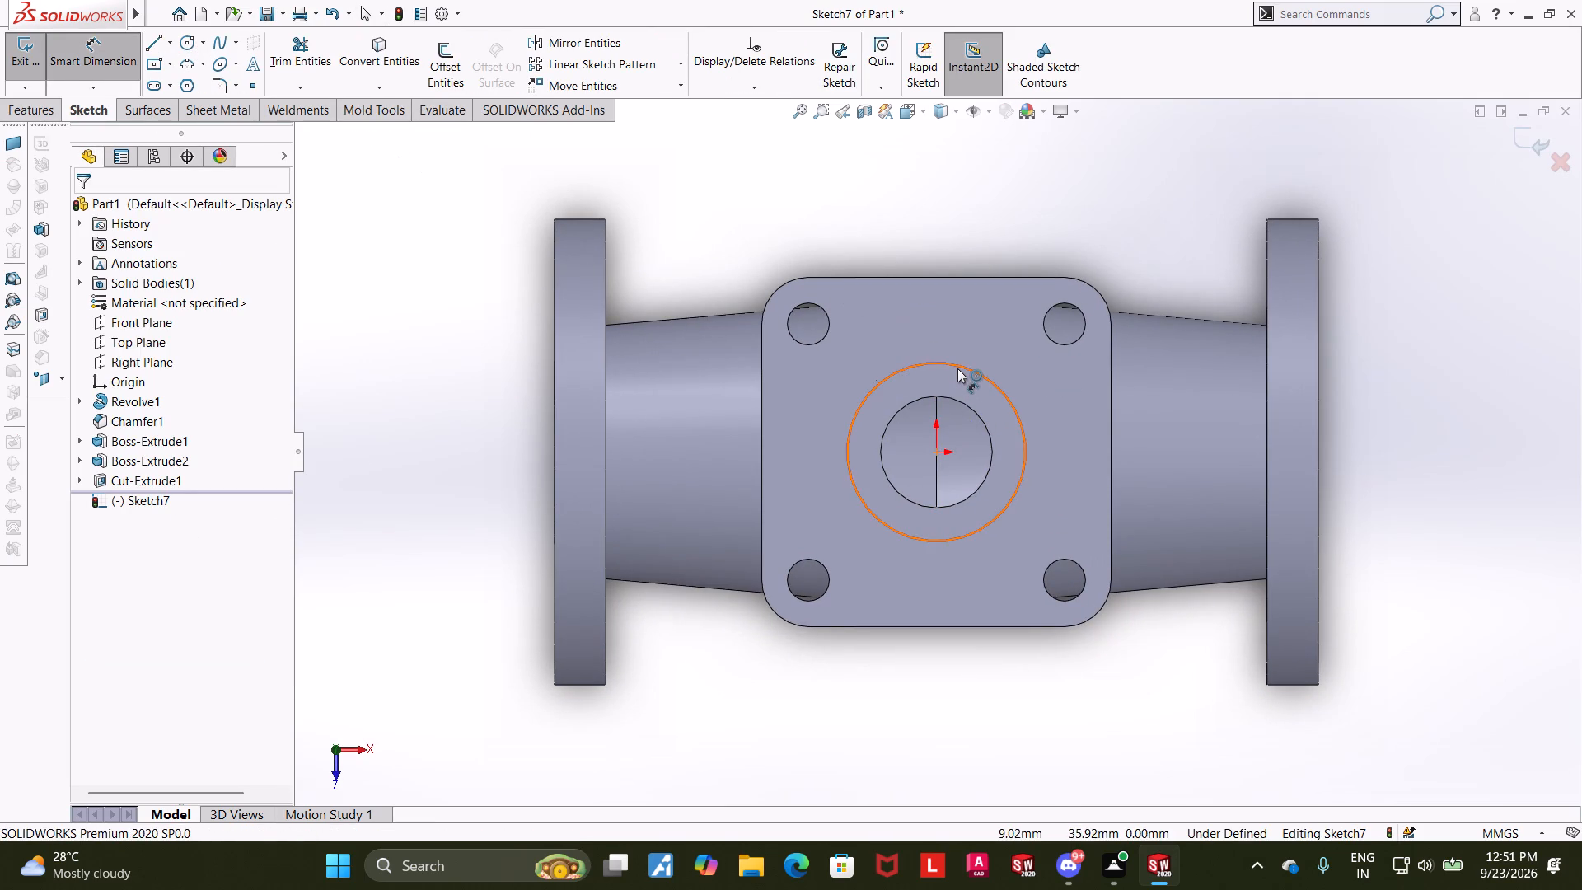
click(957, 368)
click(958, 333)
text(55)
key(Return)
key(Escape)
click(1530, 152)
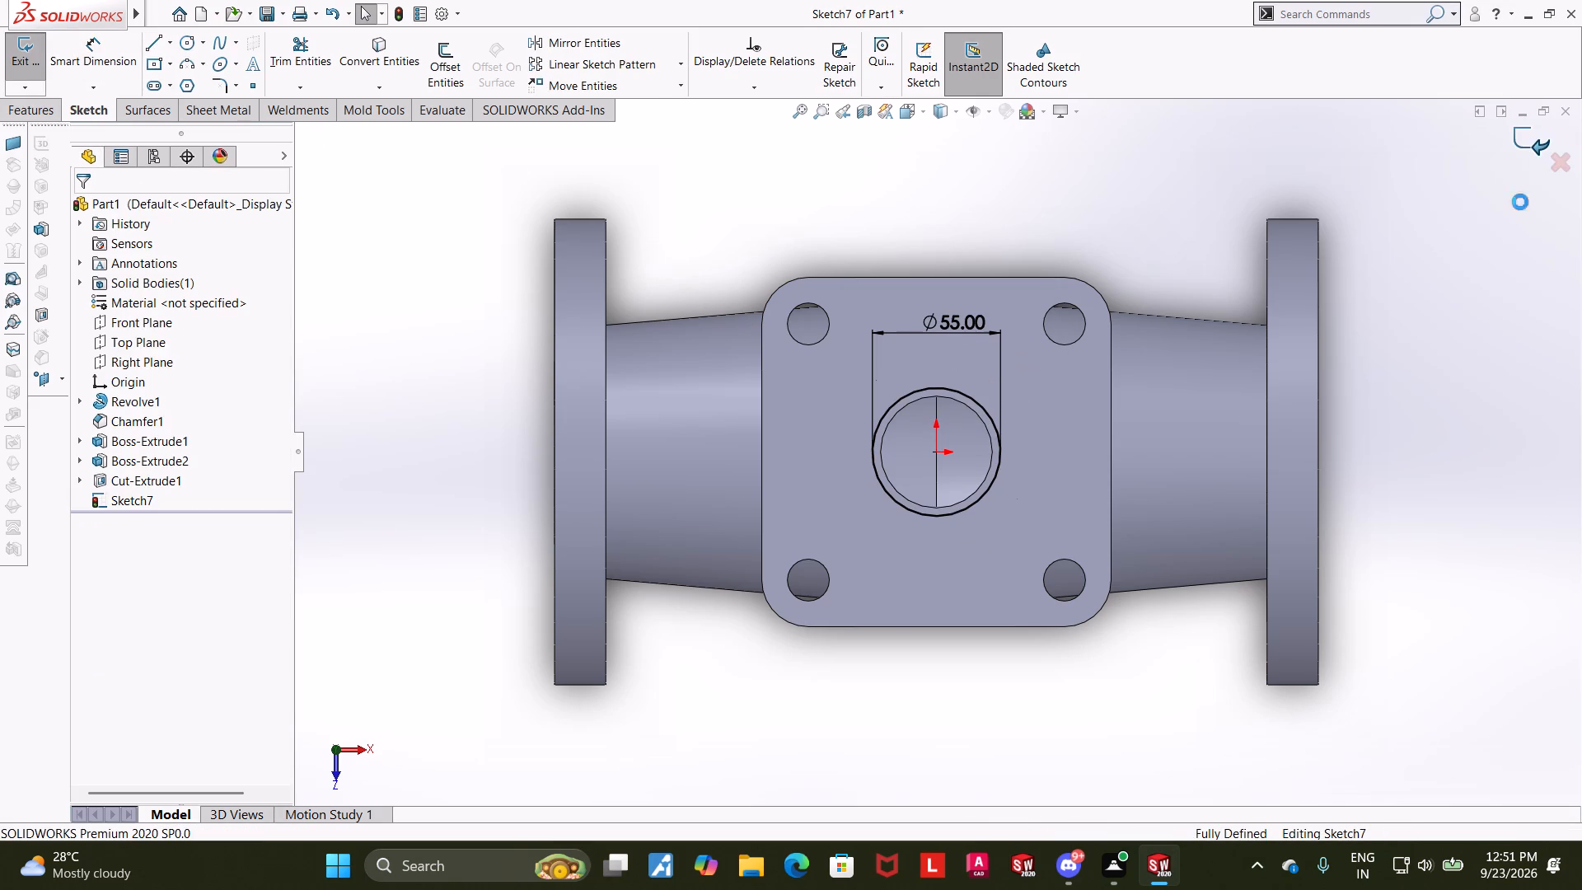
Cut-extrude the 55 mm circle to a blind depth of 15 mm into the square flange, forming a counterbore.
middle_drag(1434, 555, 1441, 408)
click(298, 59)
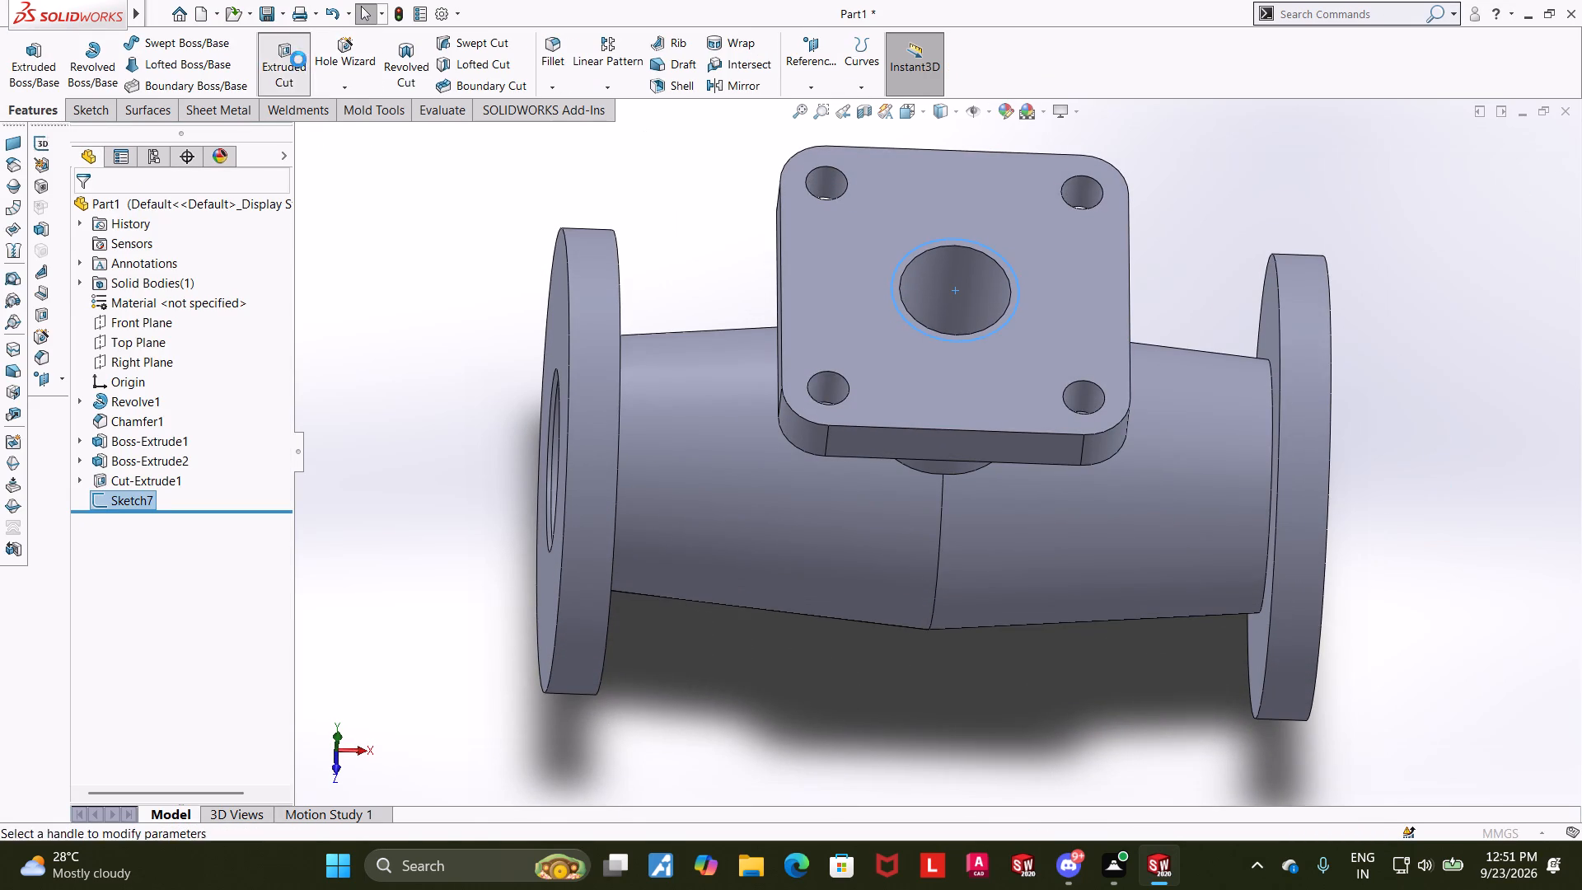
key(1)
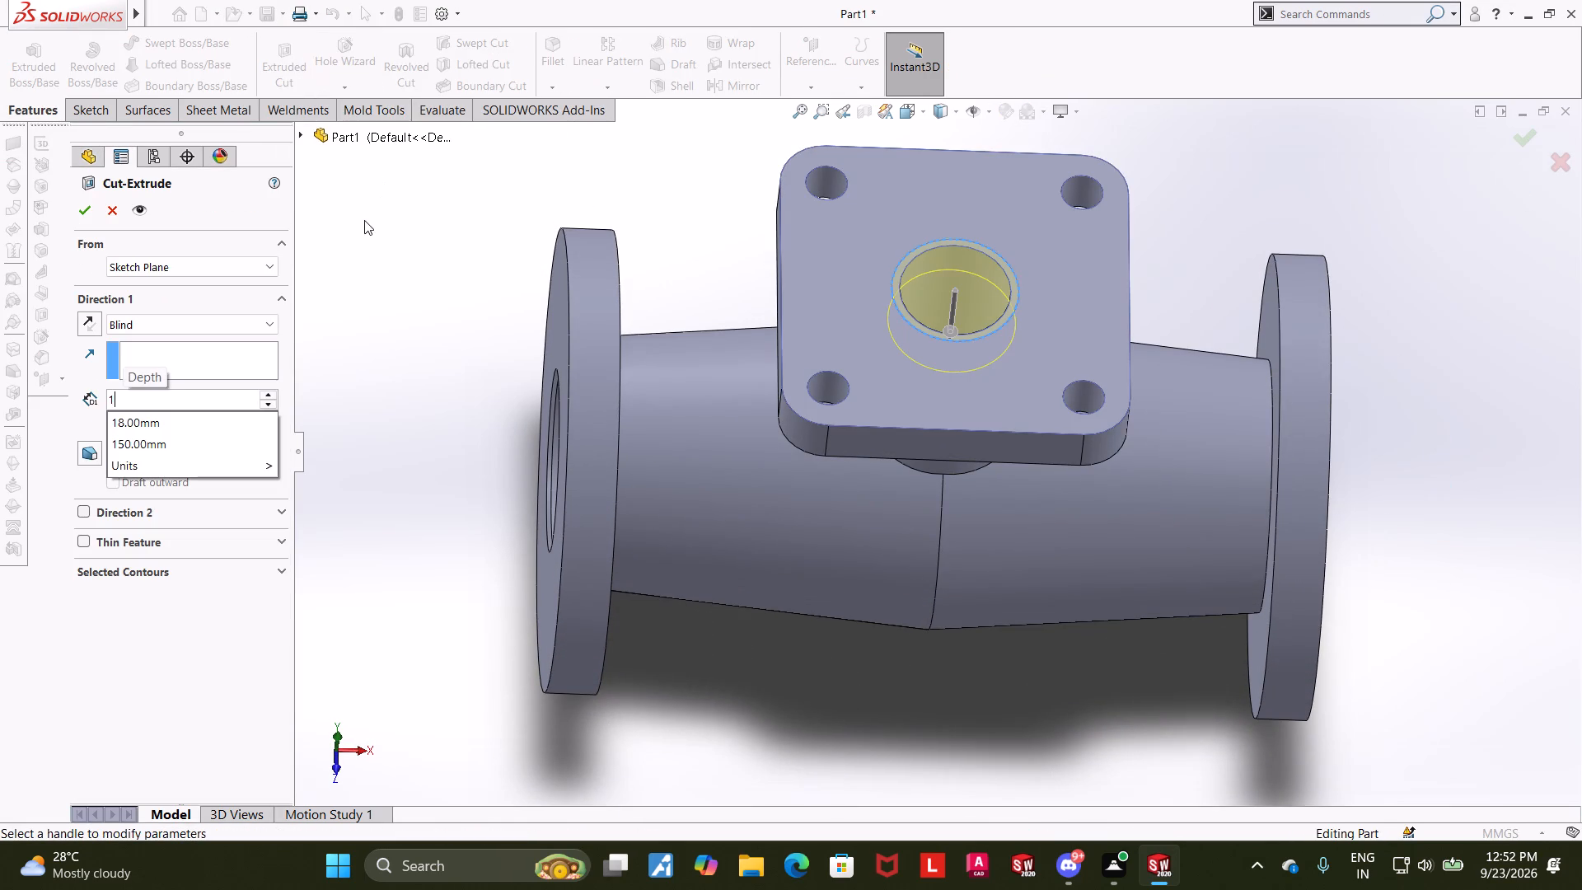
key(5)
key(Return)
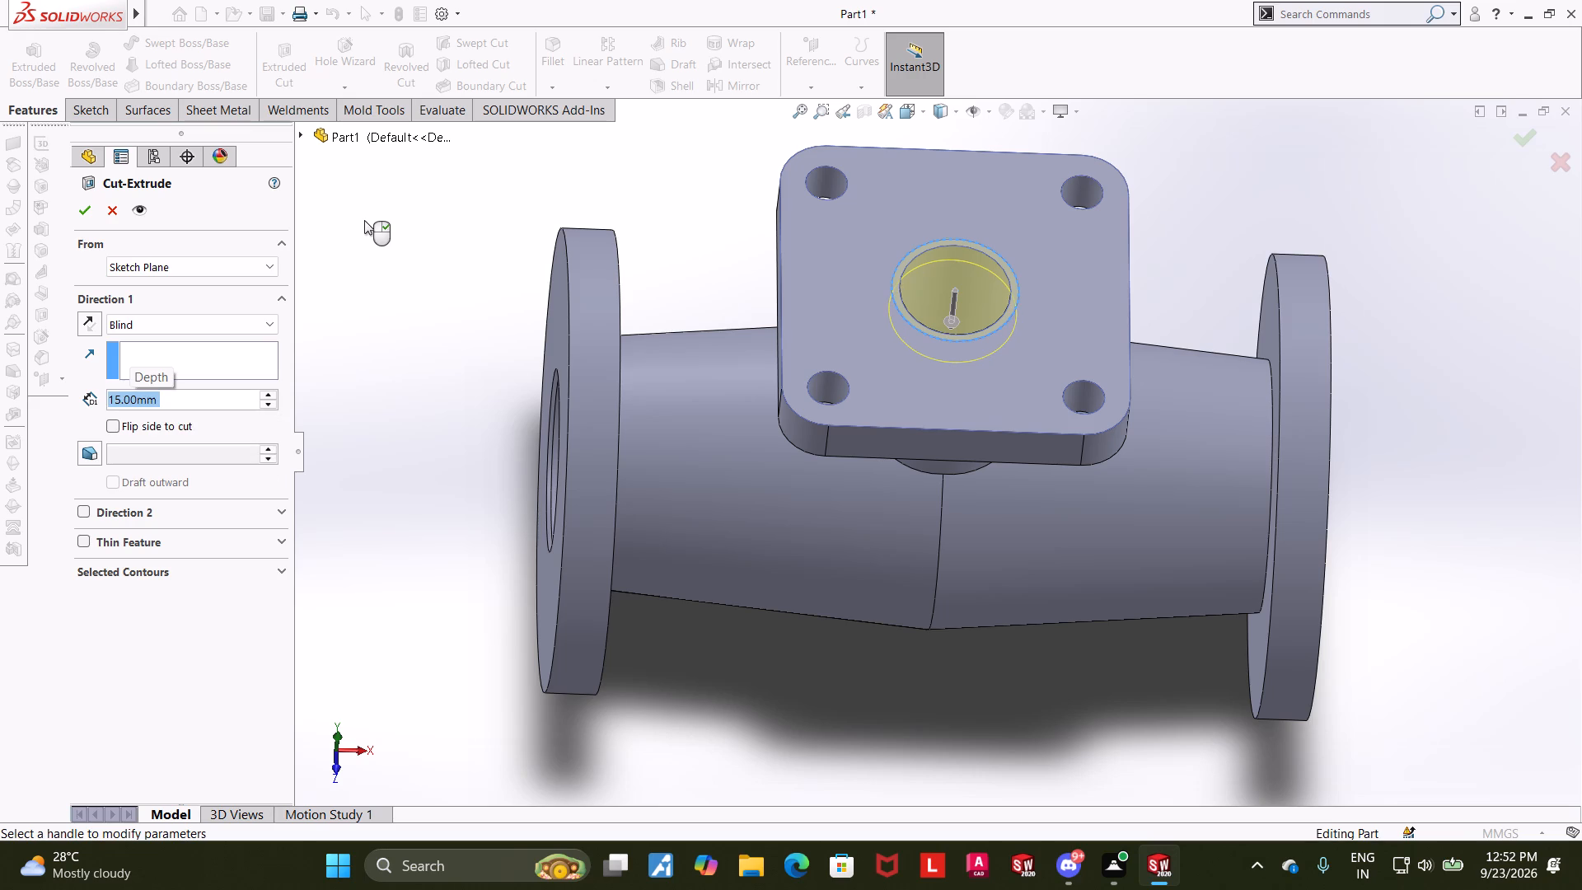
click(80, 218)
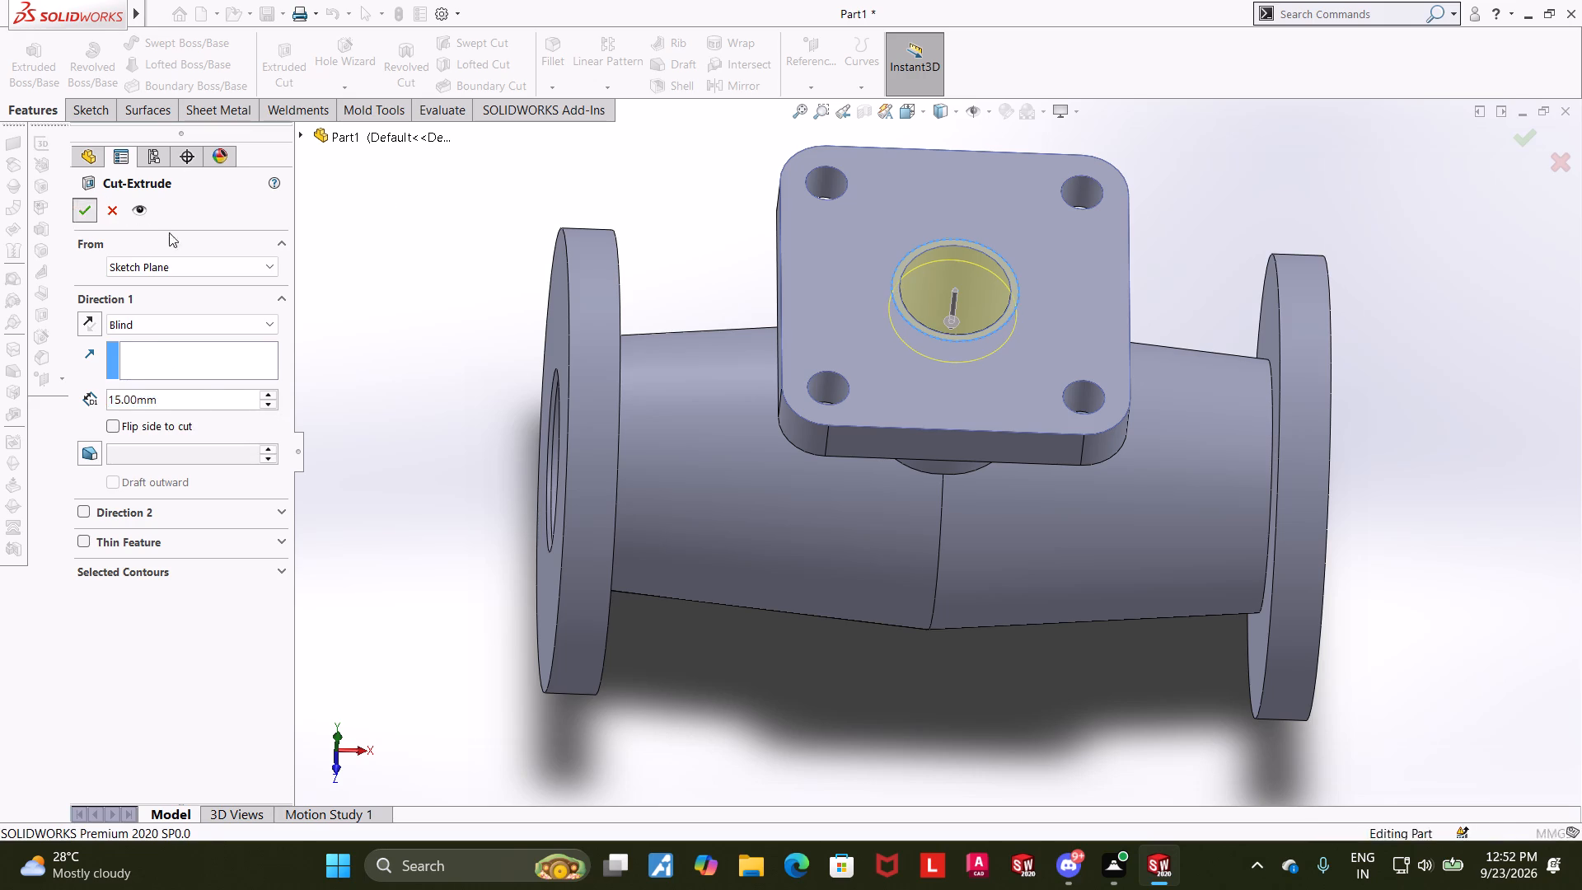
middle_drag(1485, 342, 1451, 354)
click(1449, 343)
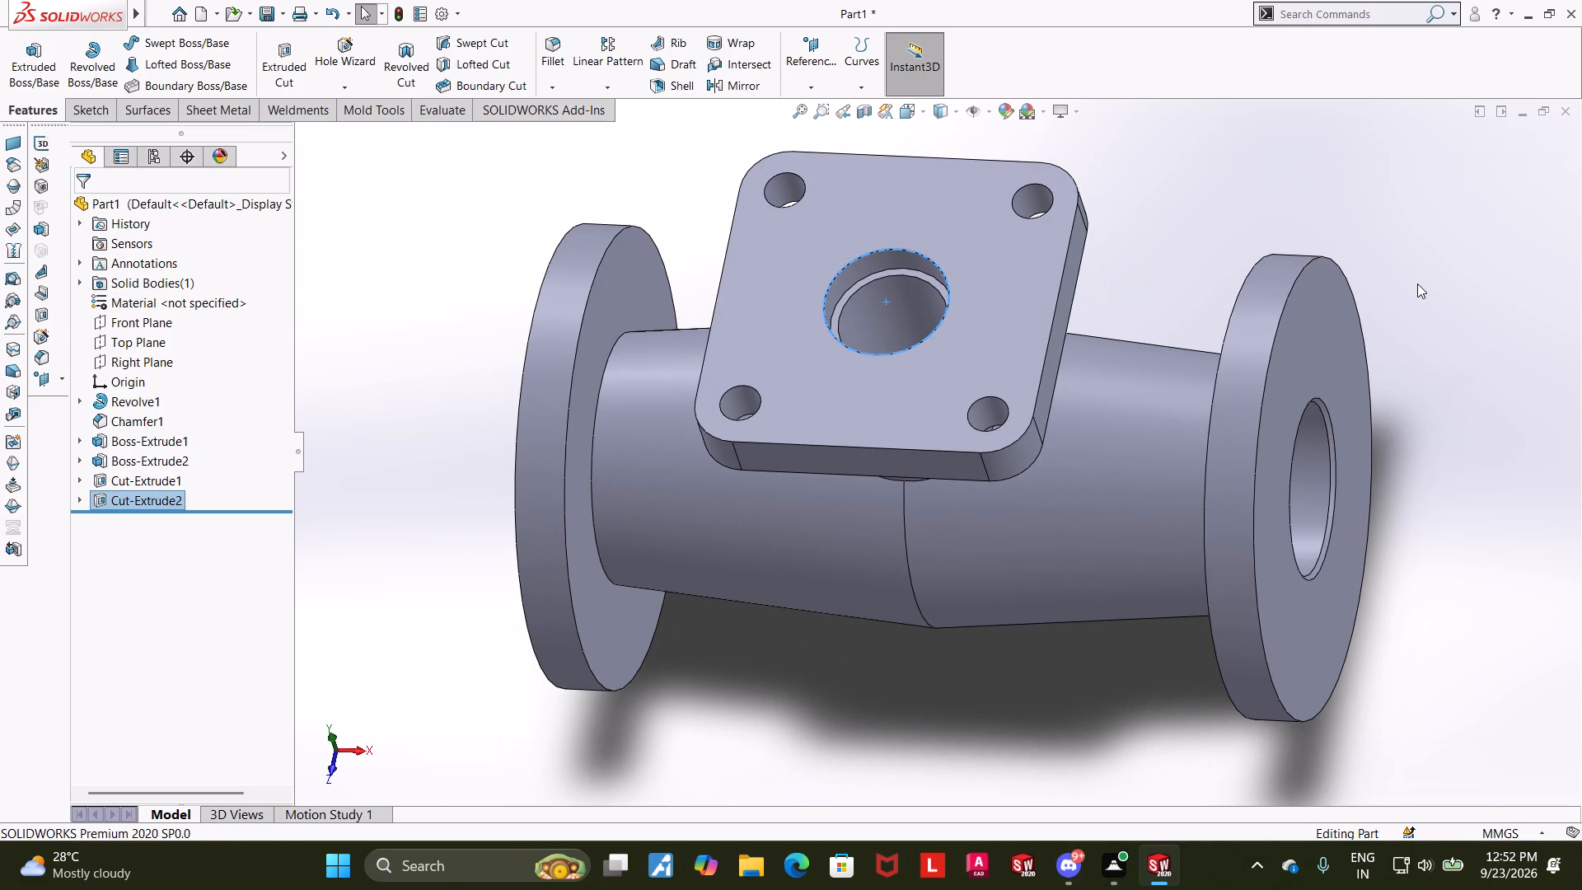
Start a new sketch on the Front Plane and orient the model normal to it.
scroll(1380, 301, up, 3)
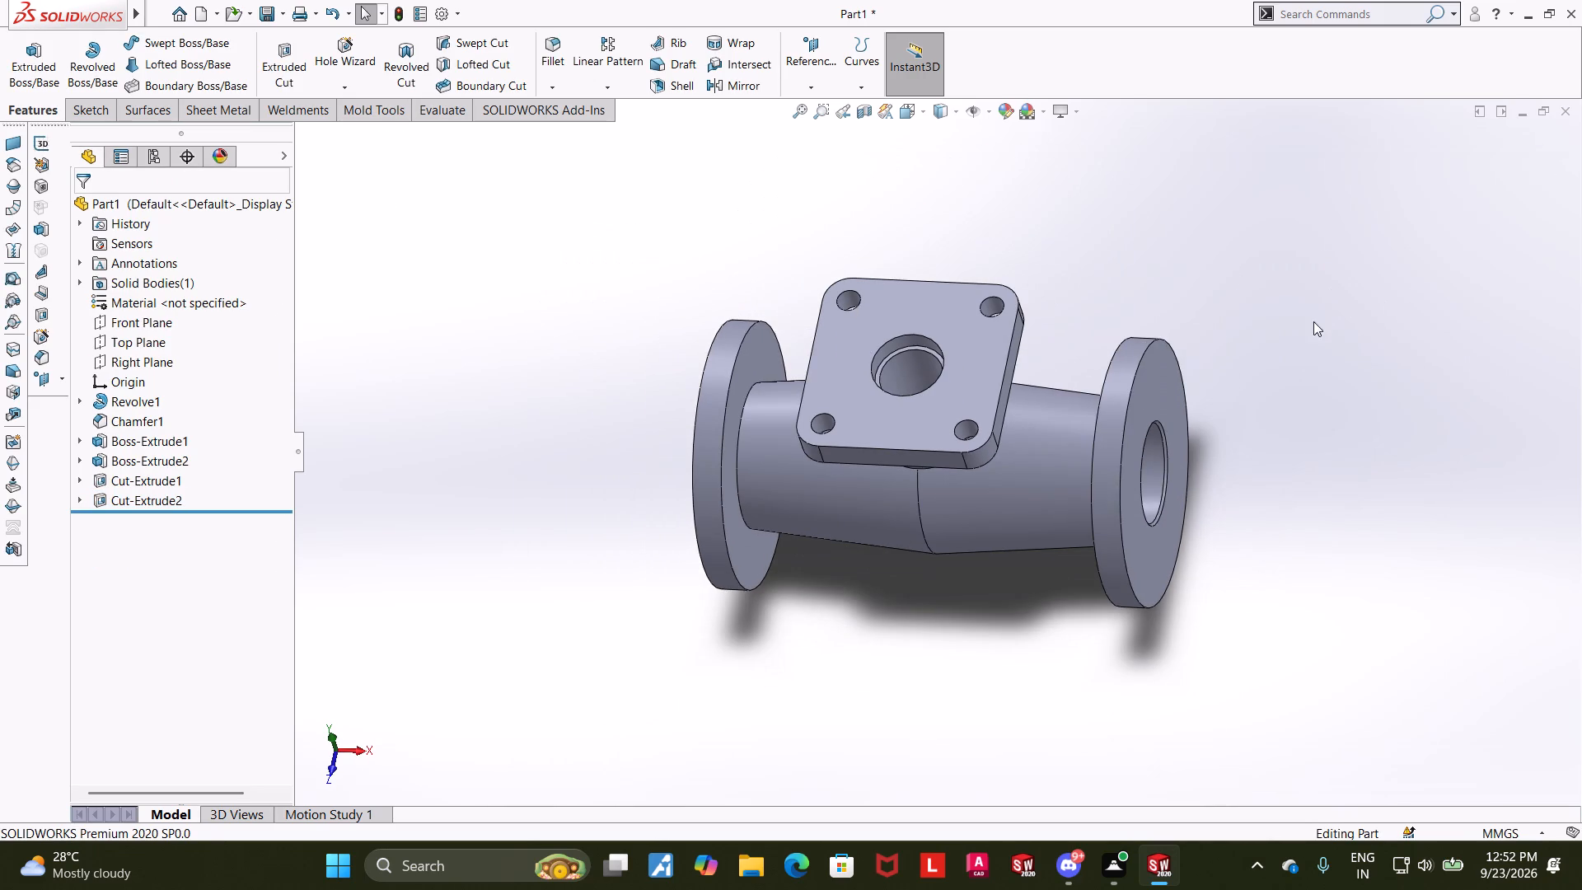
middle_drag(1221, 404, 1241, 259)
scroll(1244, 249, up, 1)
middle_drag(1158, 460, 1197, 389)
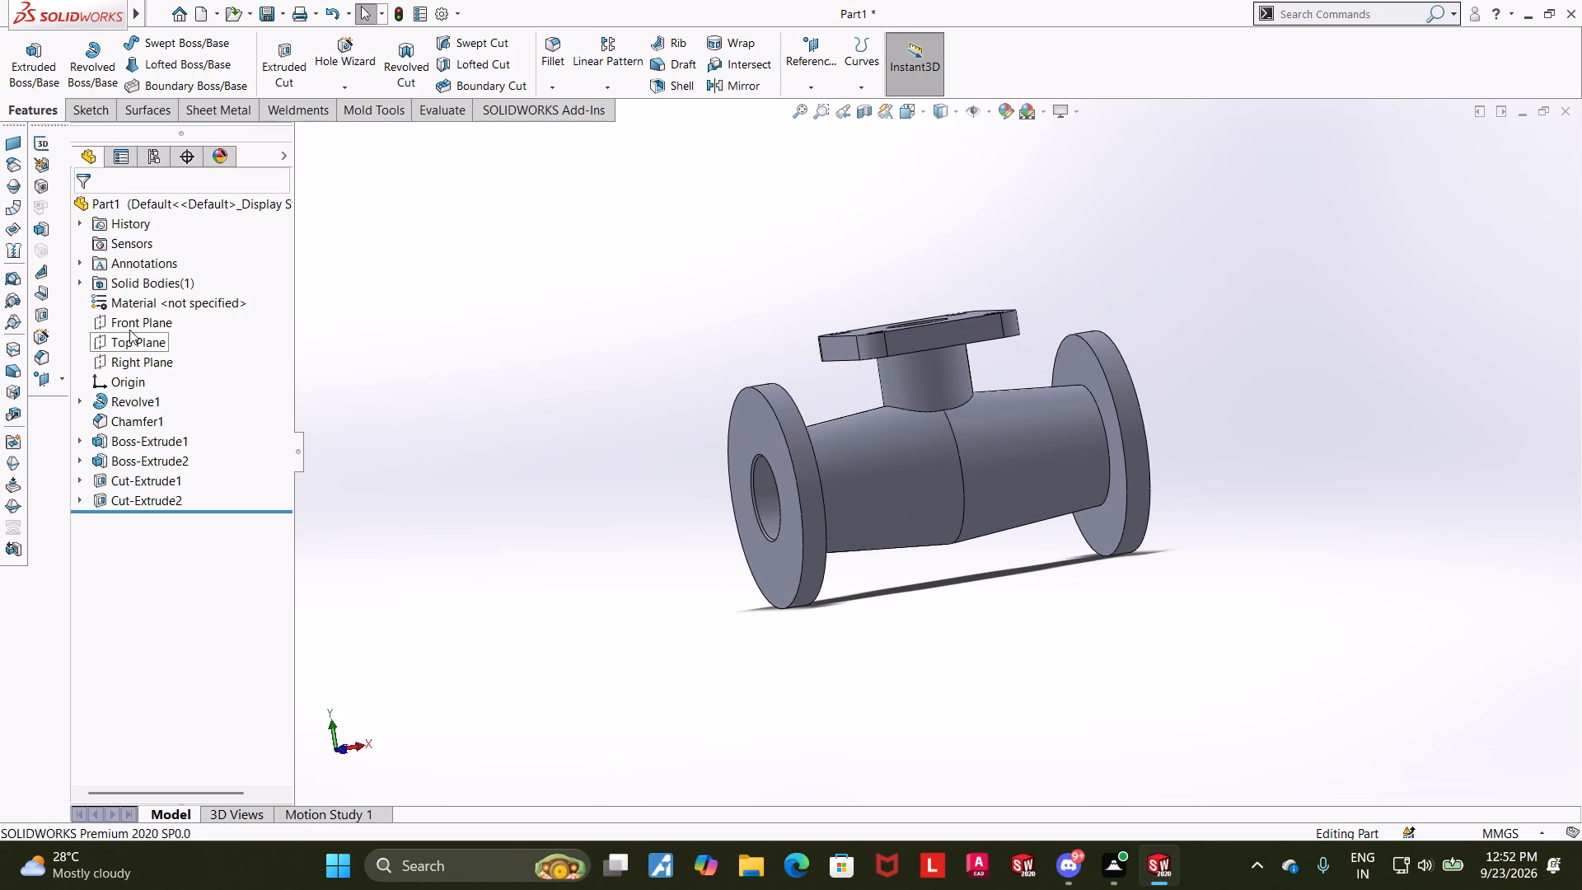
click(135, 326)
click(152, 303)
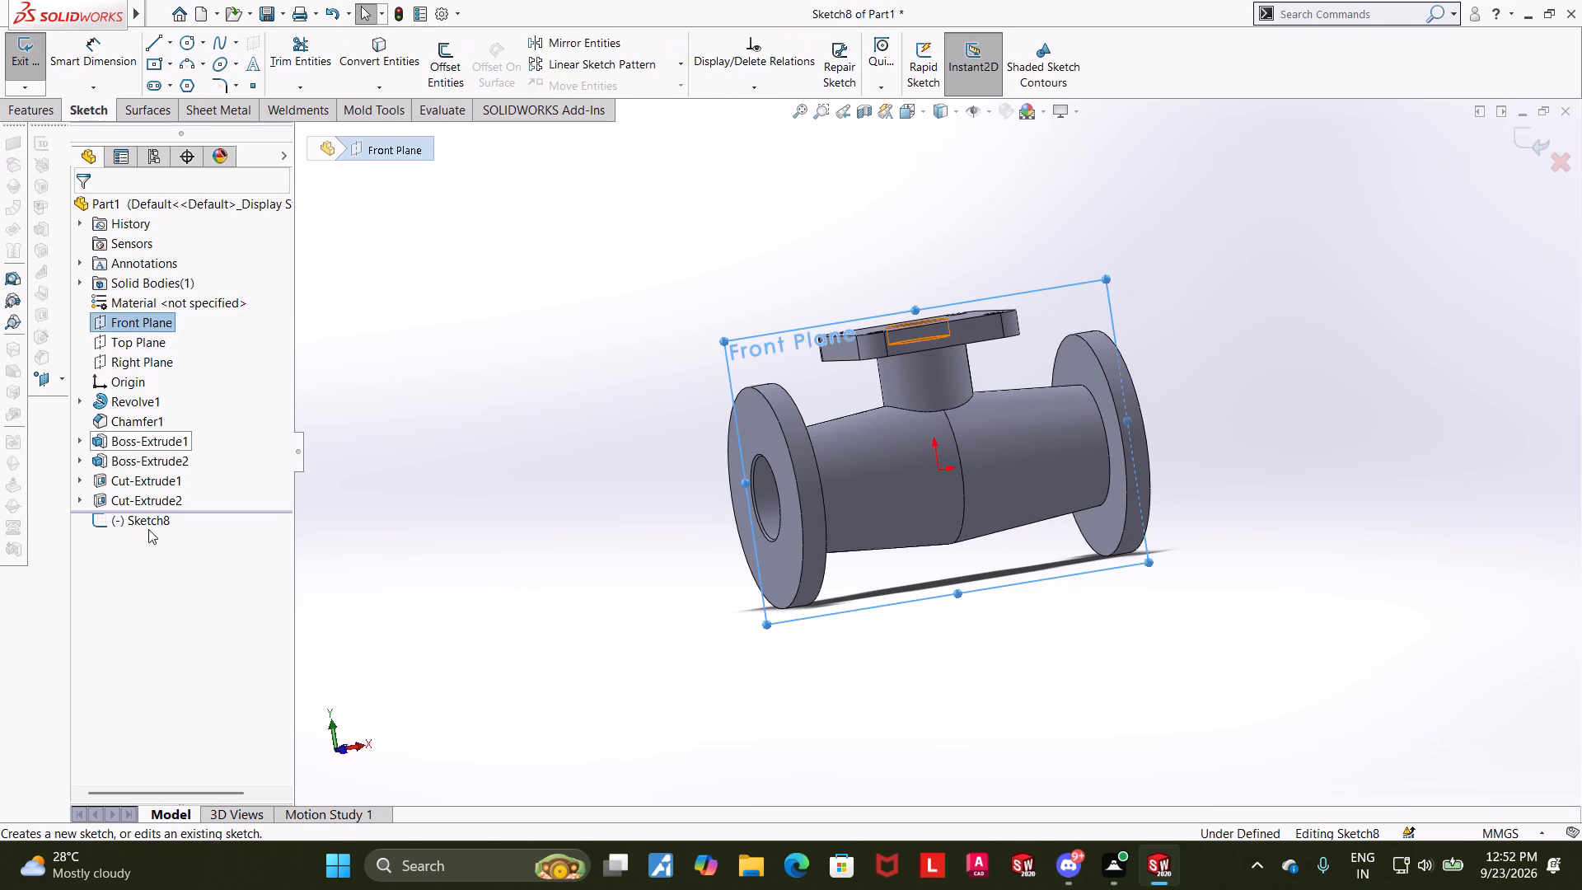
click(149, 524)
click(187, 494)
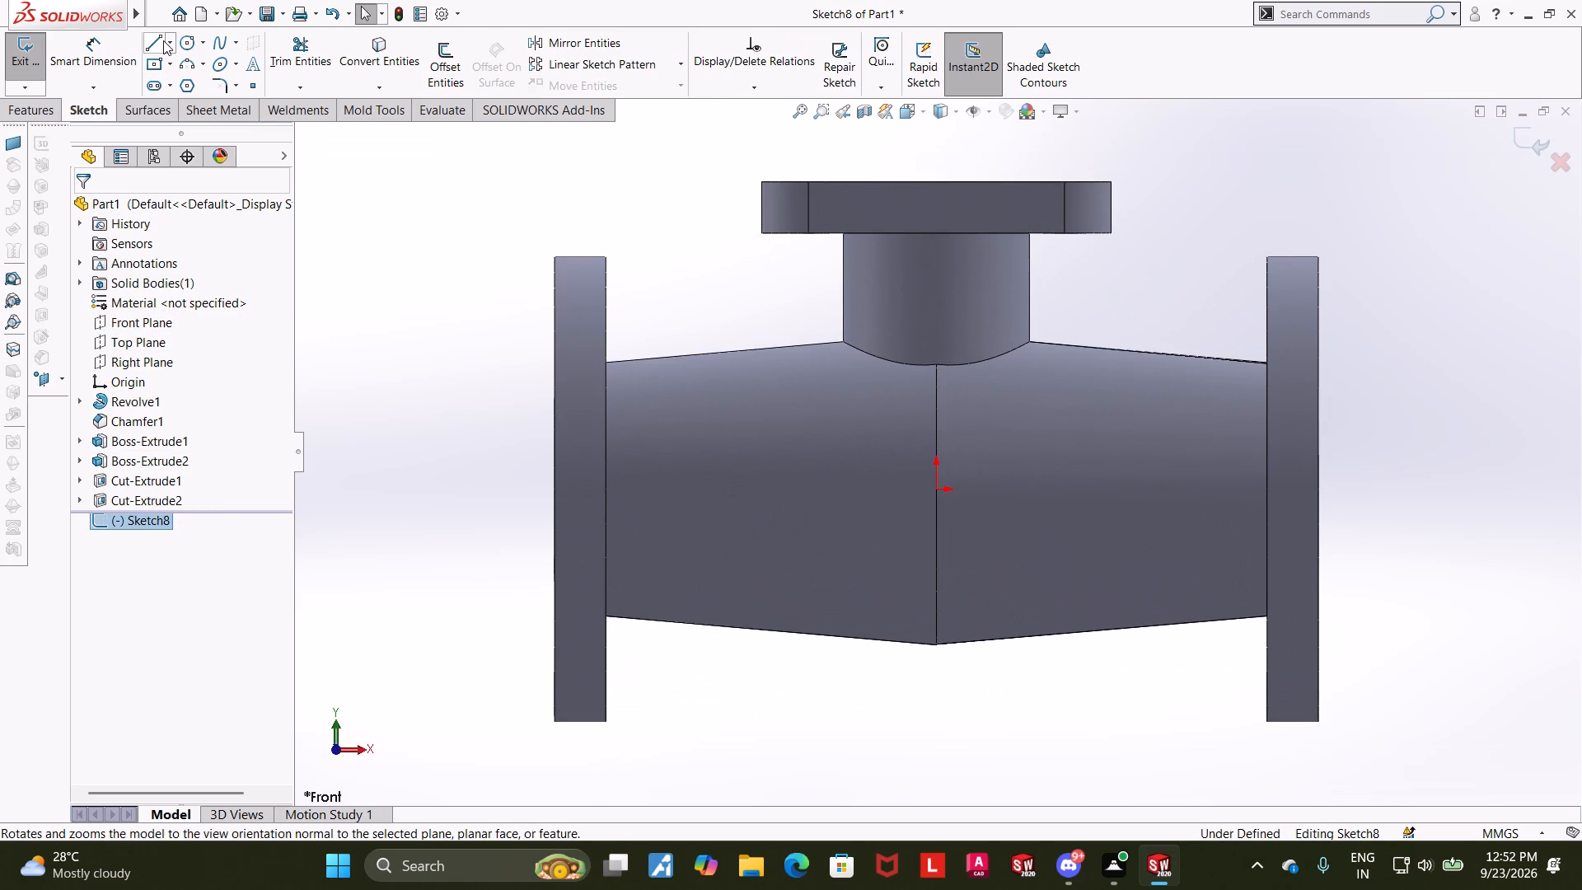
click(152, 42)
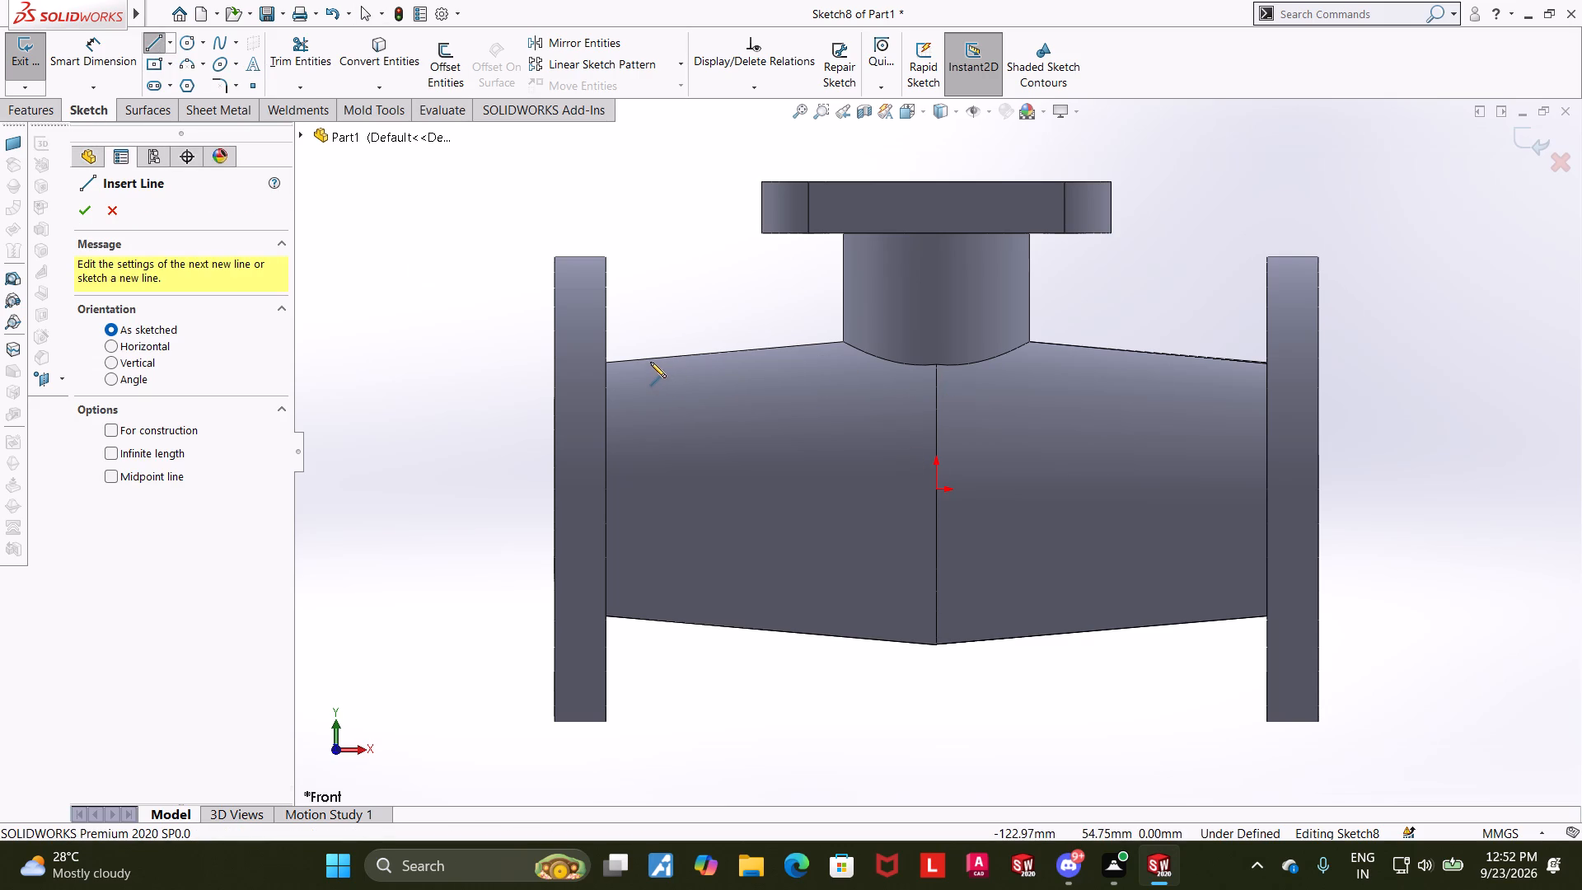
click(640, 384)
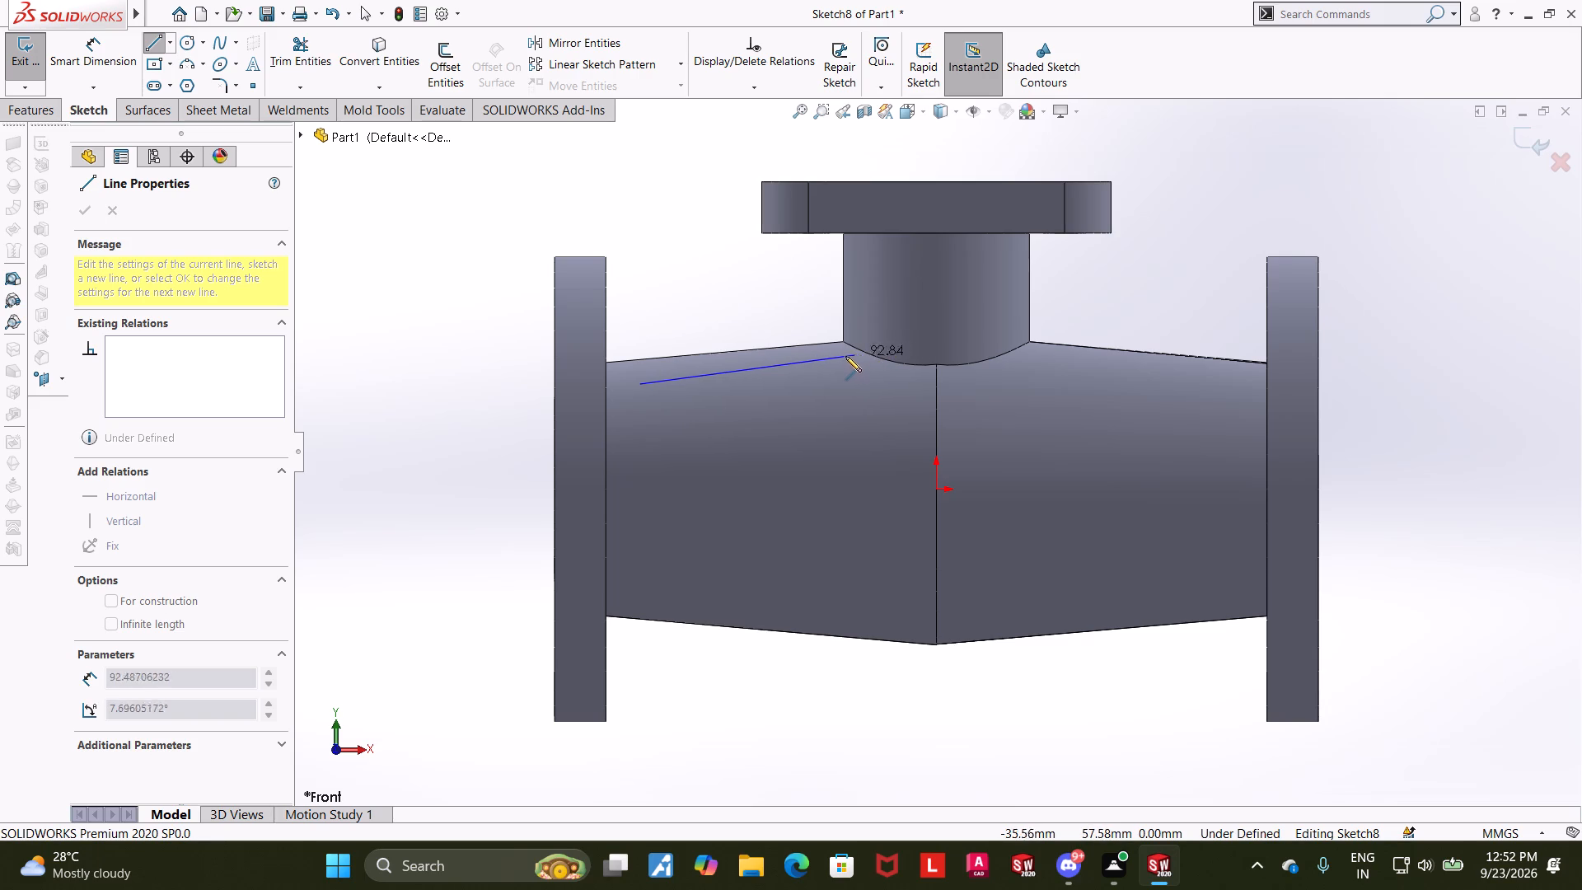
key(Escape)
Draw a sloping line about 142.8 mm long from one end flange's inner face up to the mid-body edge, and another sloping down toward the opposite flange.
click(152, 49)
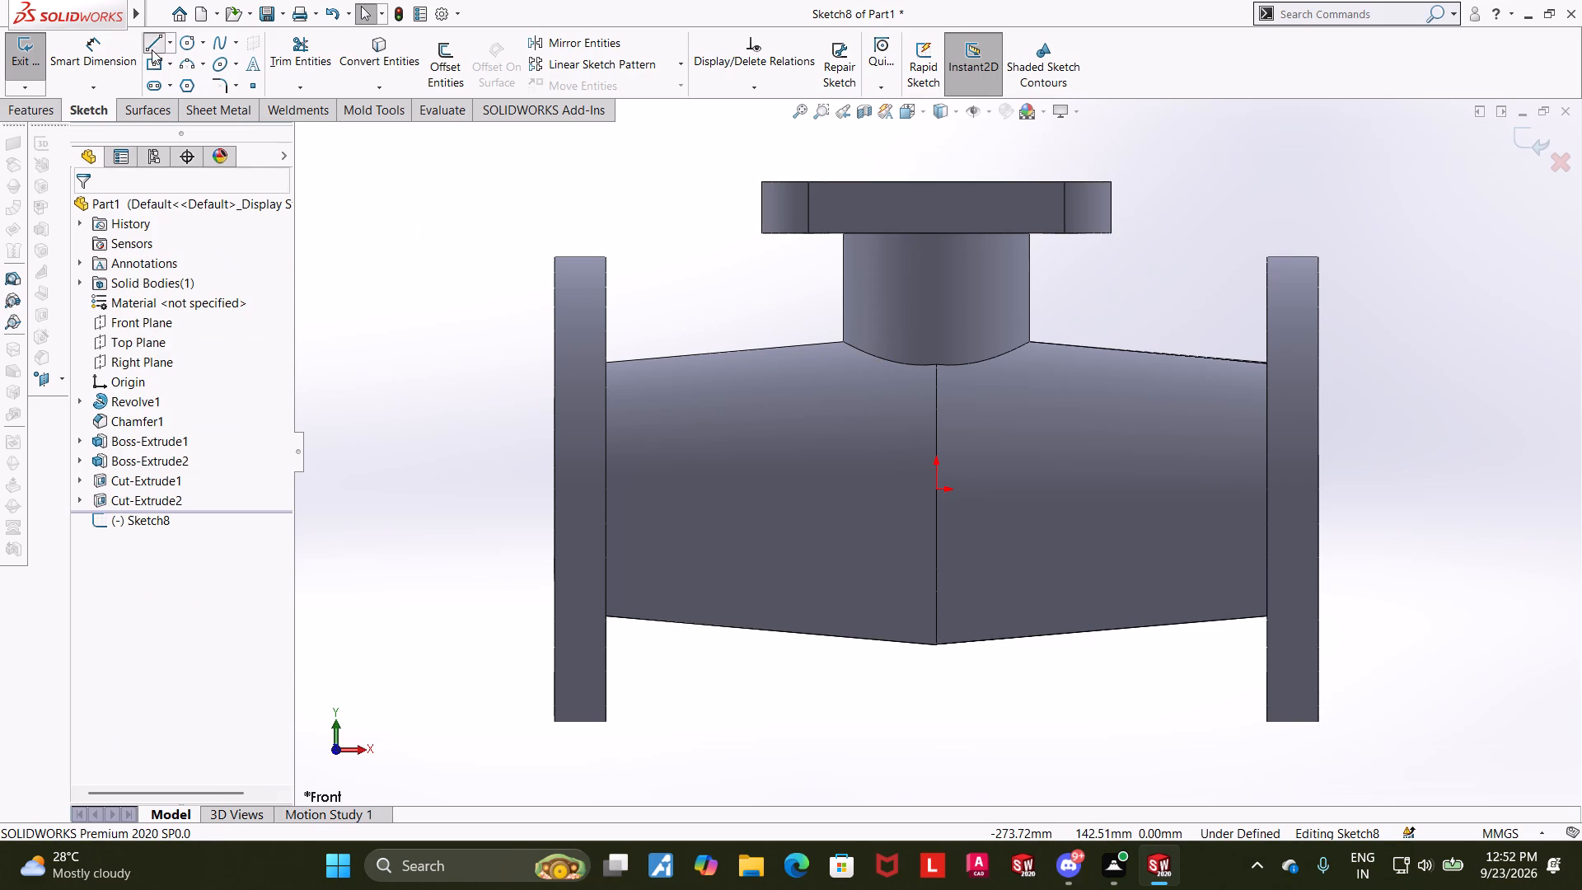
click(608, 399)
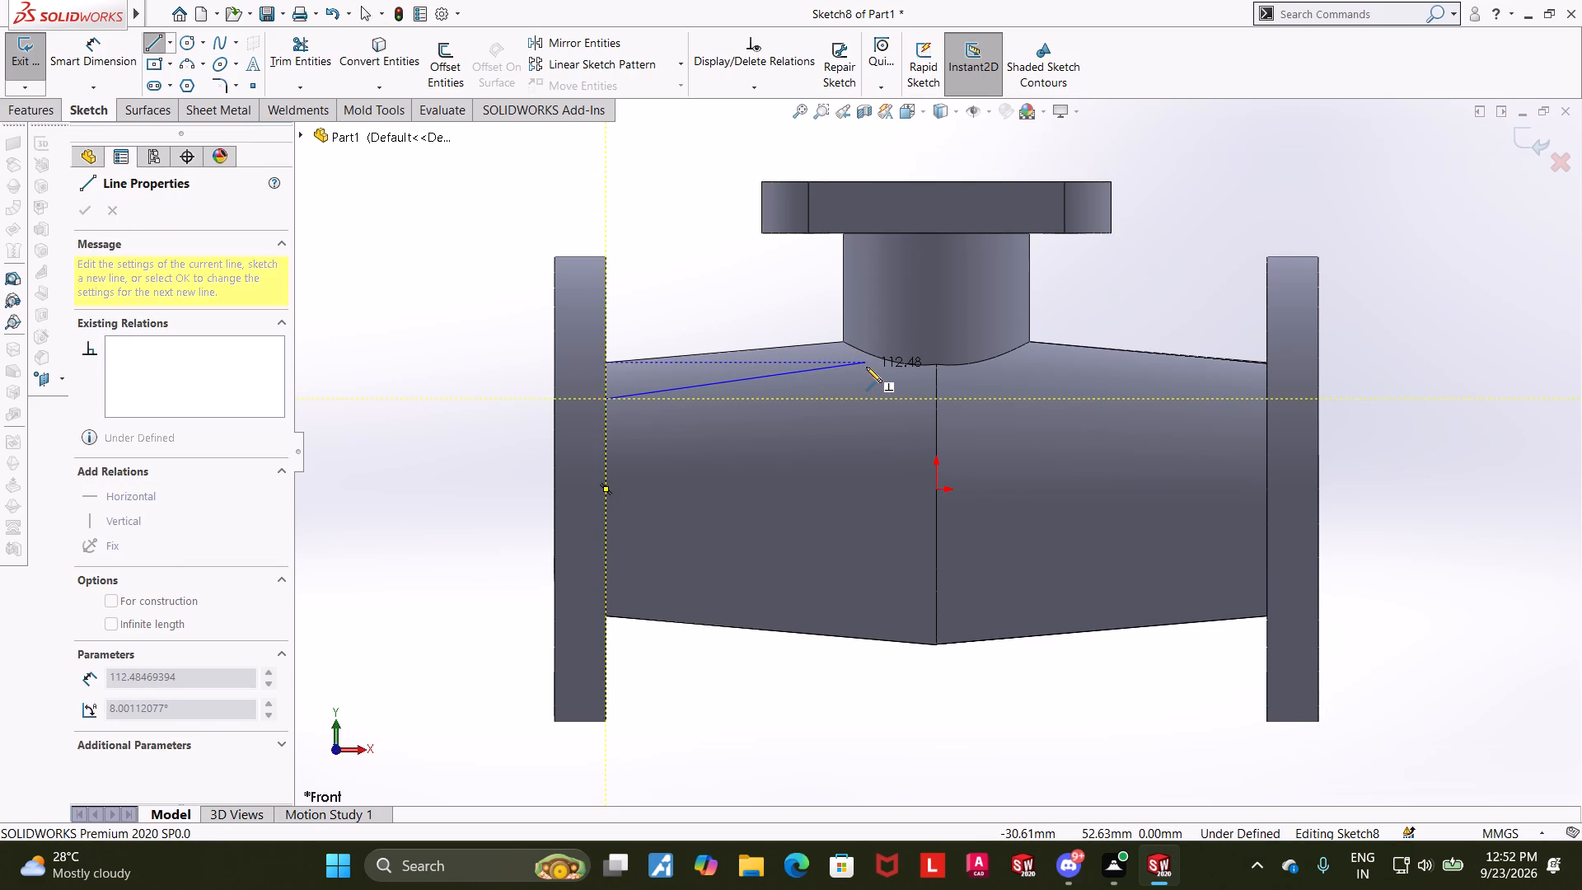
click(935, 365)
click(1247, 398)
key(Escape)
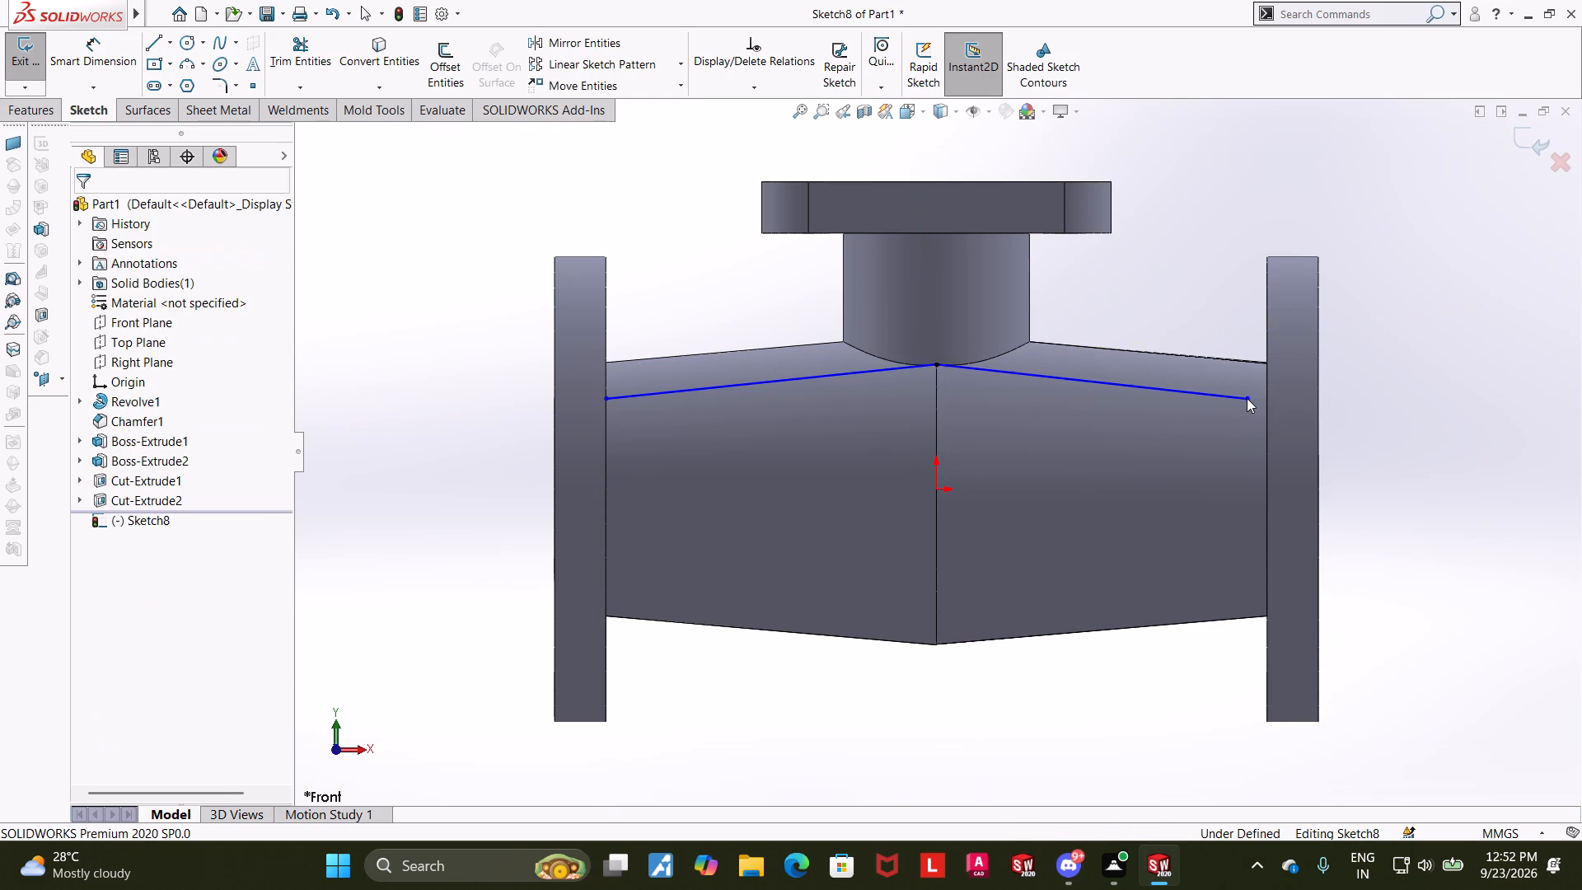
key(Escape)
key(Escape)
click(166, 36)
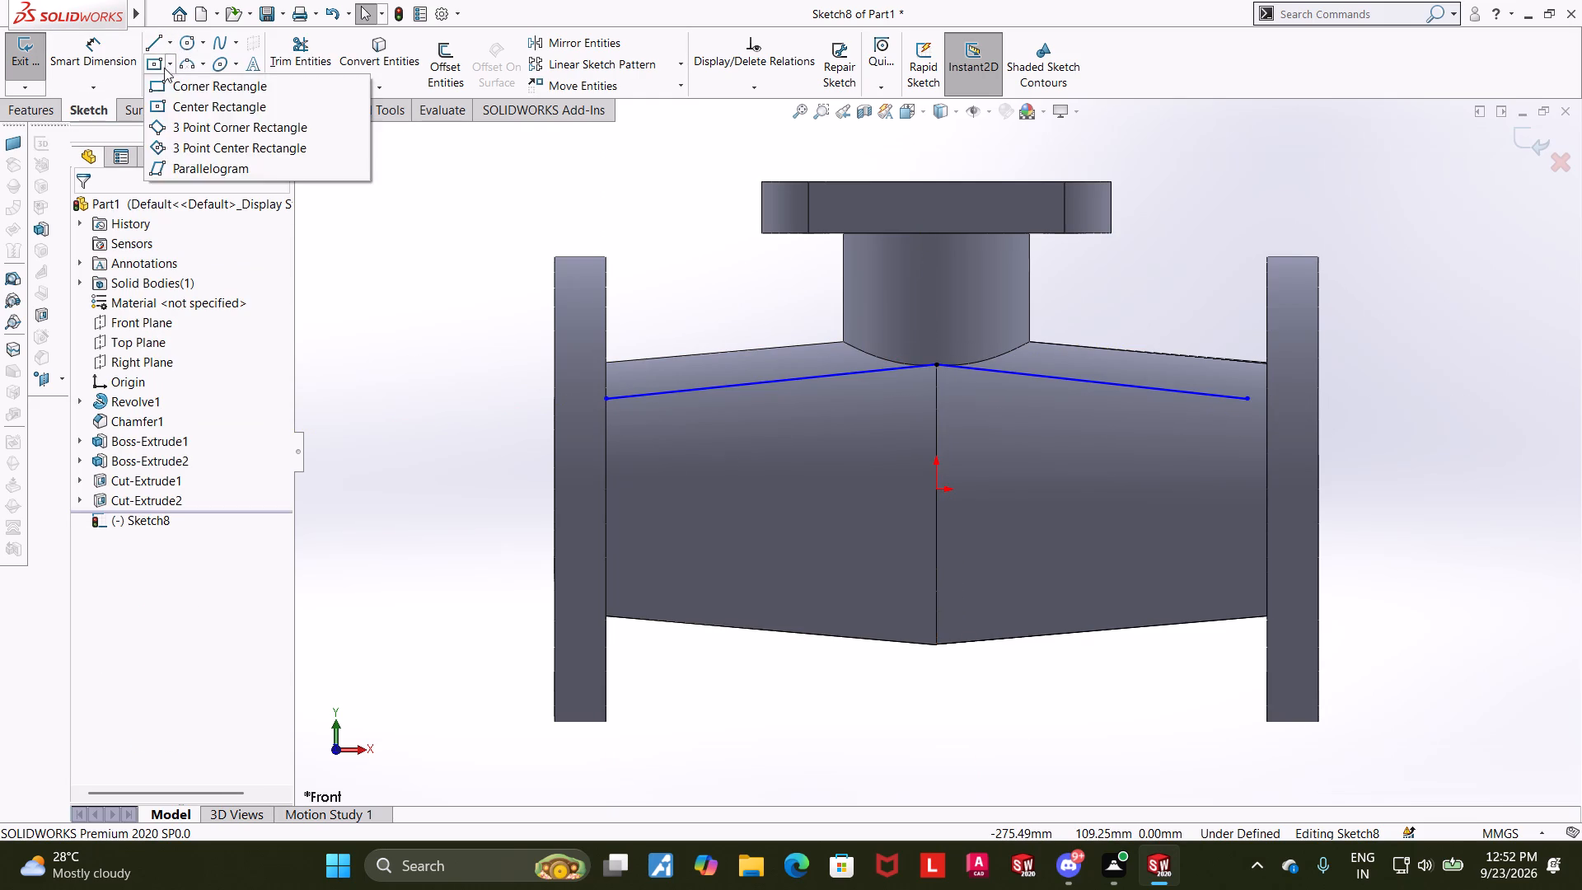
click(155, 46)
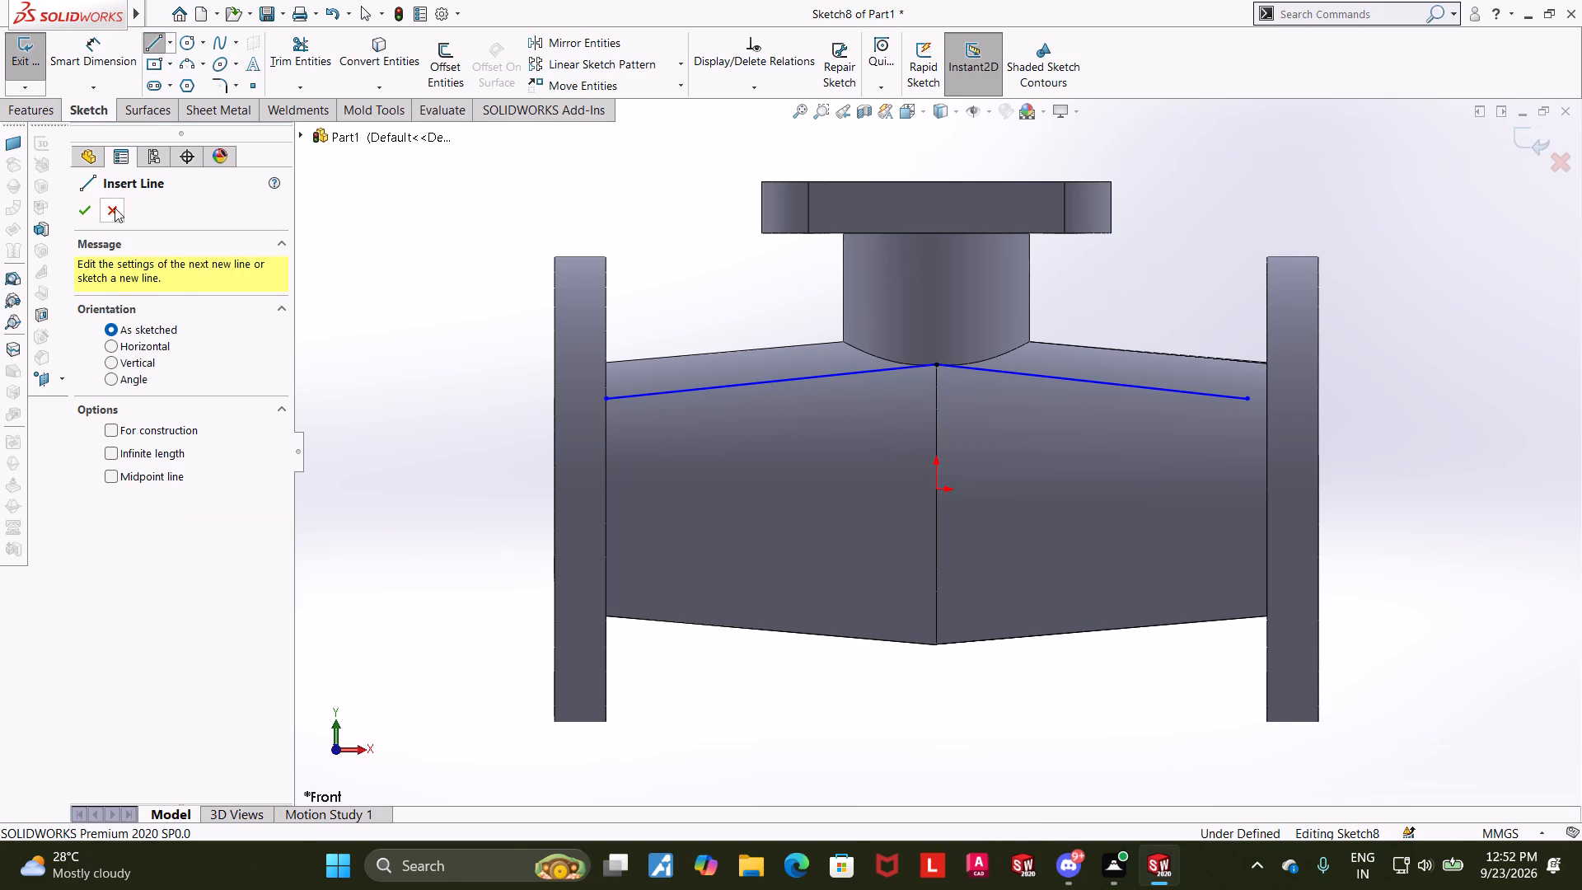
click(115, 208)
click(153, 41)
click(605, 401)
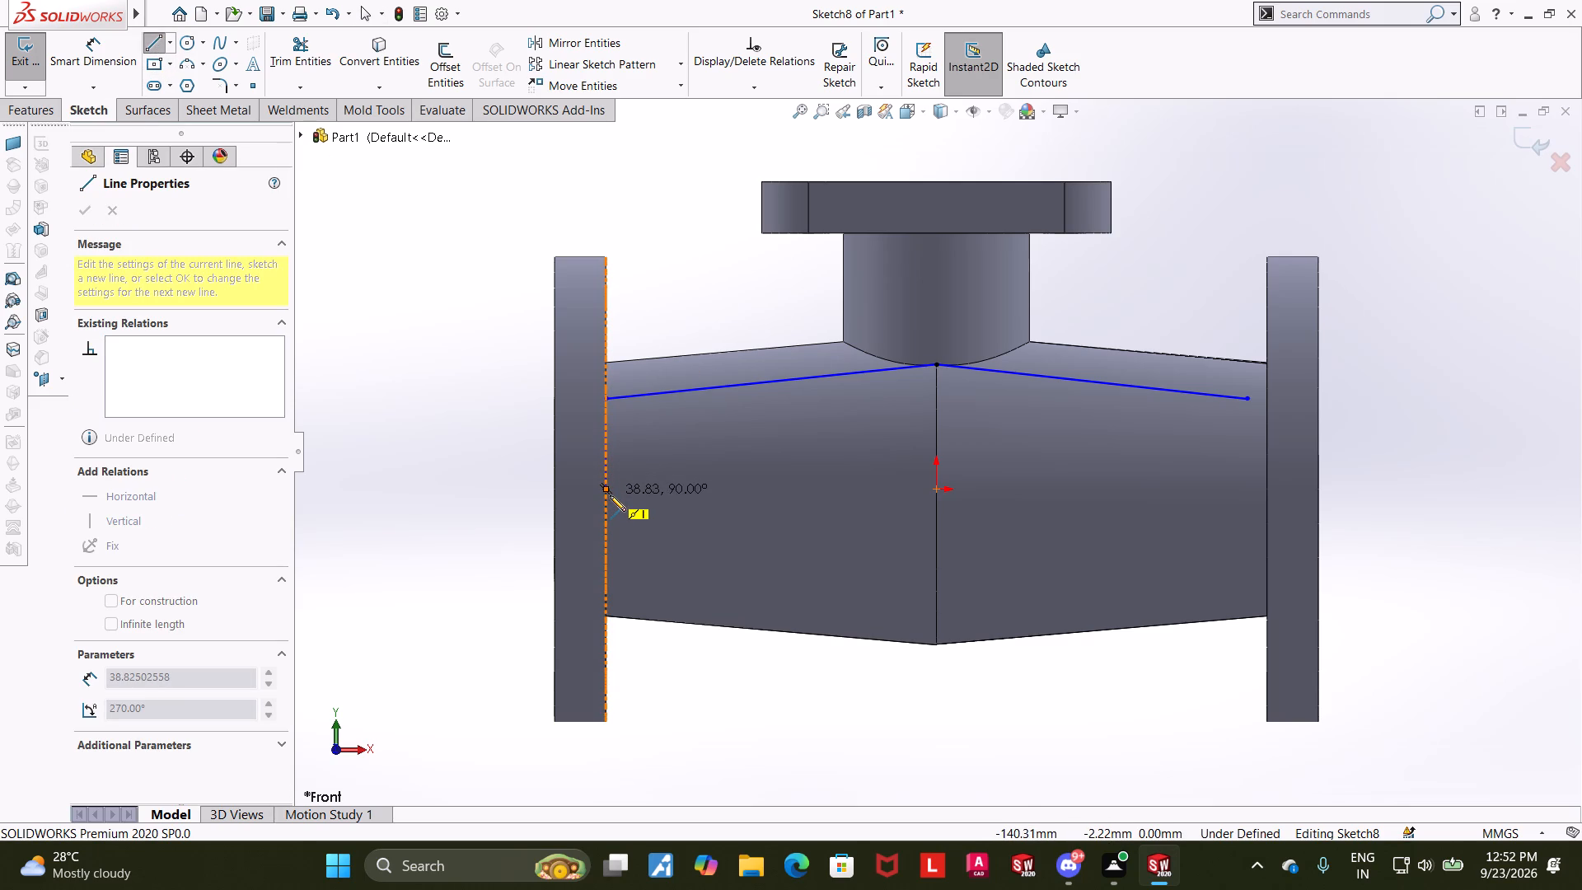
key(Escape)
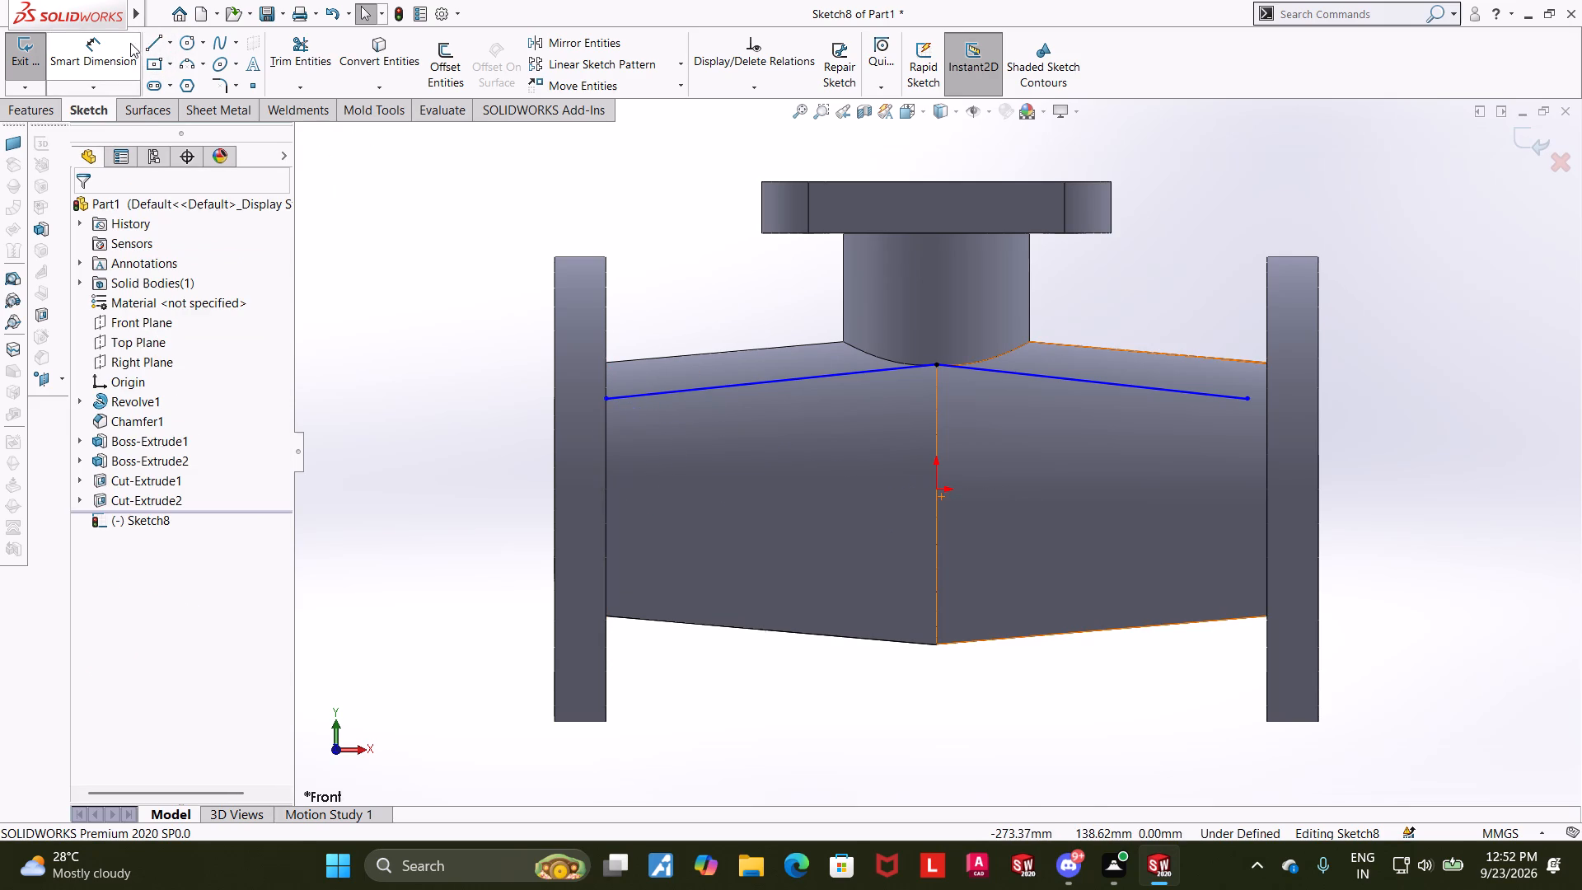
Draw a 142 mm horizontal line from the origin to the -X flange's inner face, and a vertical one about 38.8 mm up to the sloping line's endpoint.
click(144, 42)
click(935, 493)
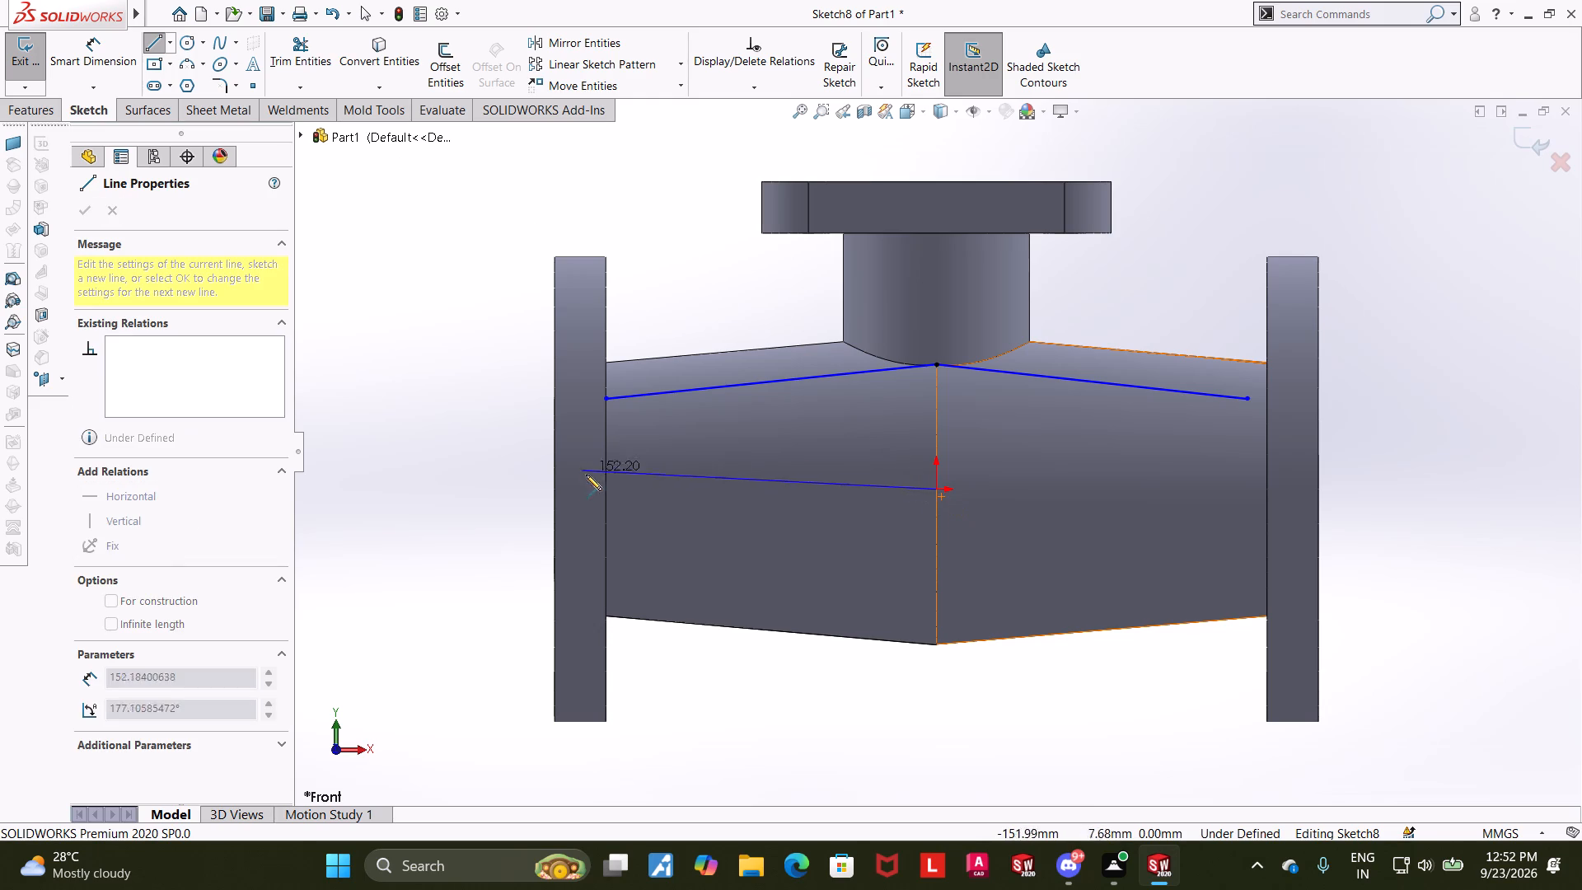
click(607, 489)
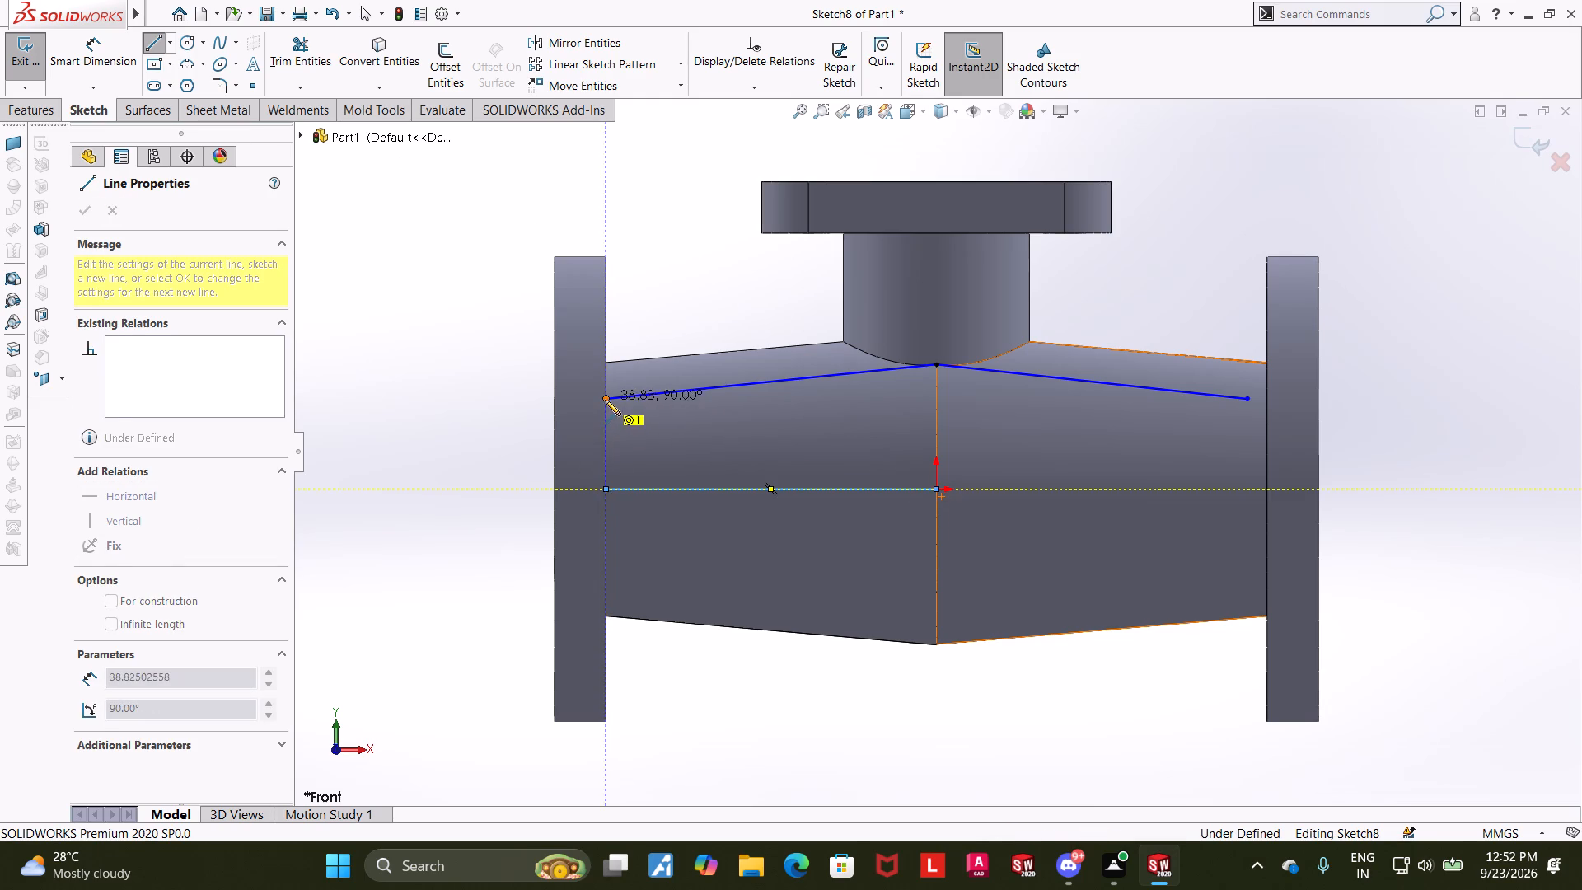
click(605, 400)
key(Escape)
key(Escape)
key(Escape)
Draw a horizontal line from the origin to the +X flange's inner face, and a vertical line up level with the second sloping line's free end.
click(154, 46)
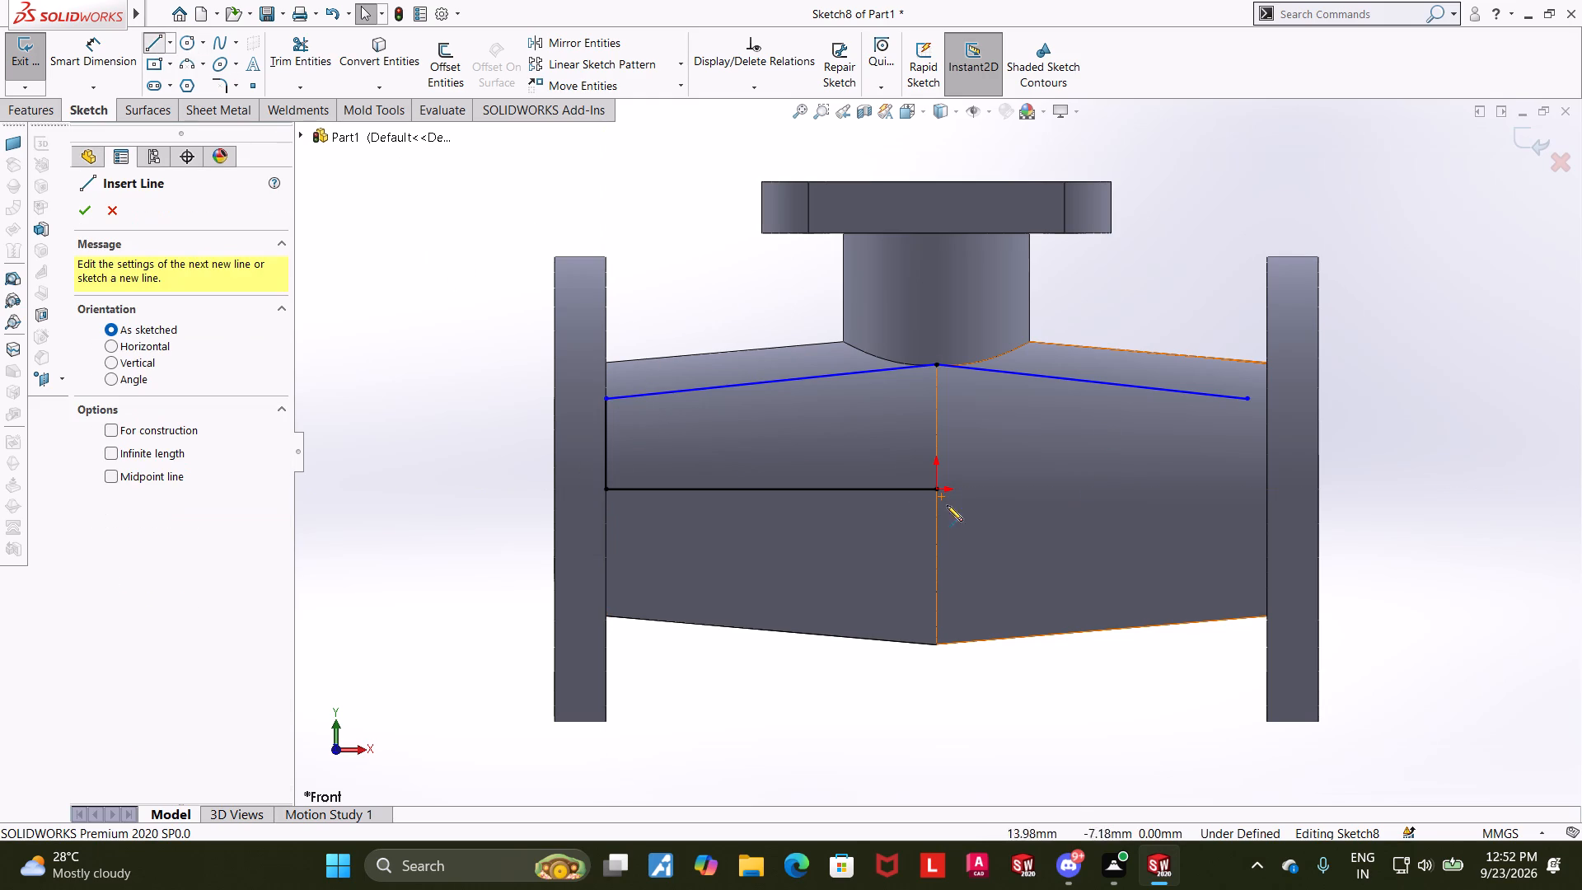
click(935, 491)
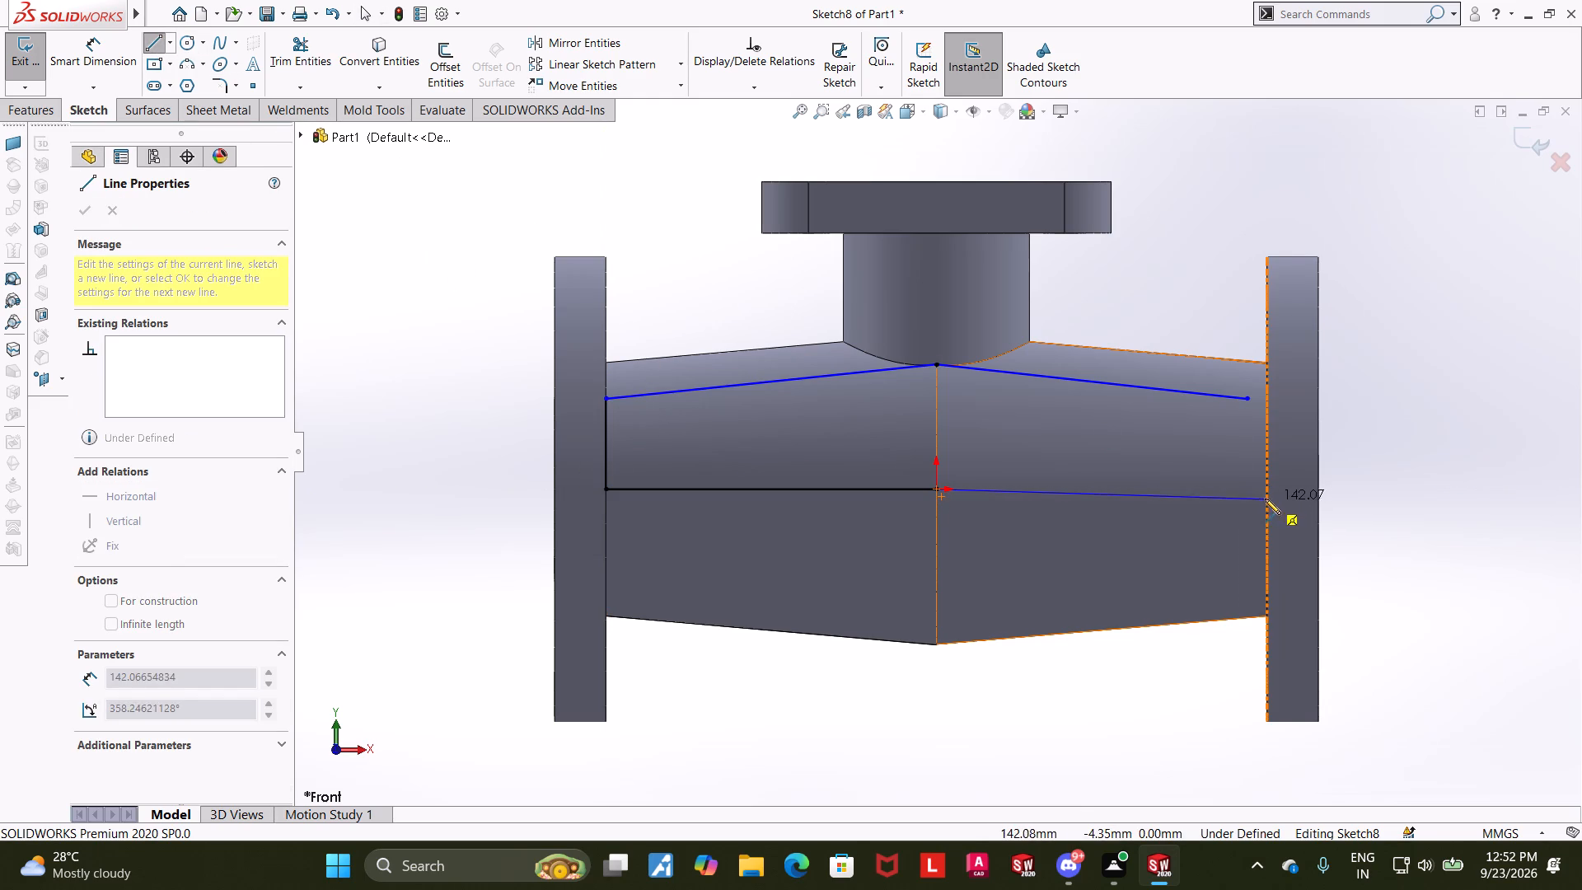
click(1265, 493)
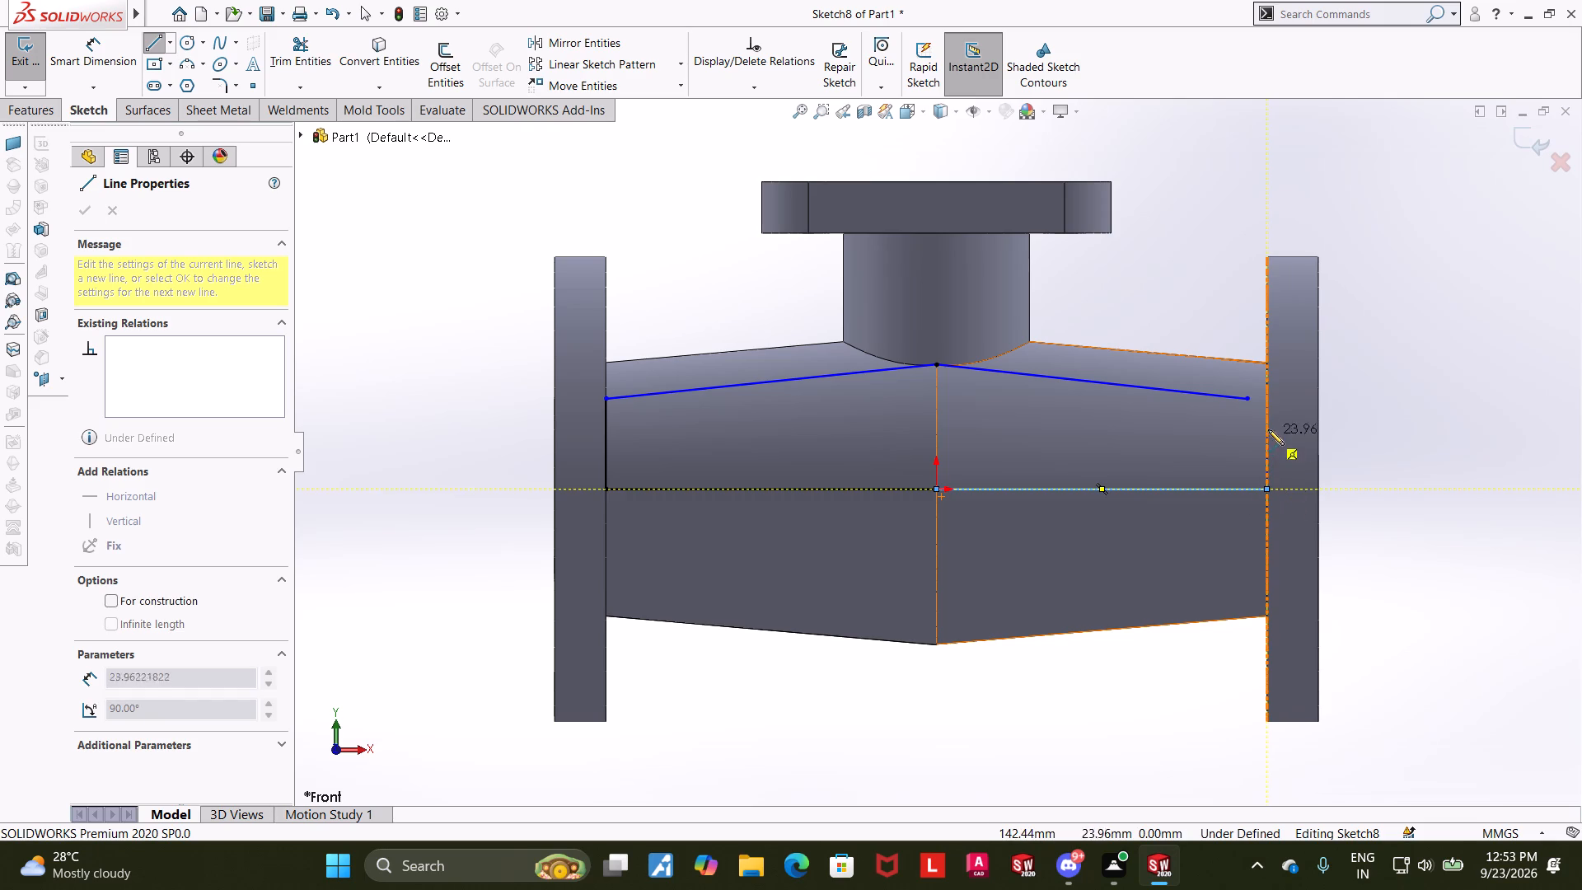
click(1267, 397)
key(Escape)
key(Escape)
Join the second sloping line's free end to the upper end of the vertical line at the +X flange, closing the profile.
drag(1250, 400, 1262, 399)
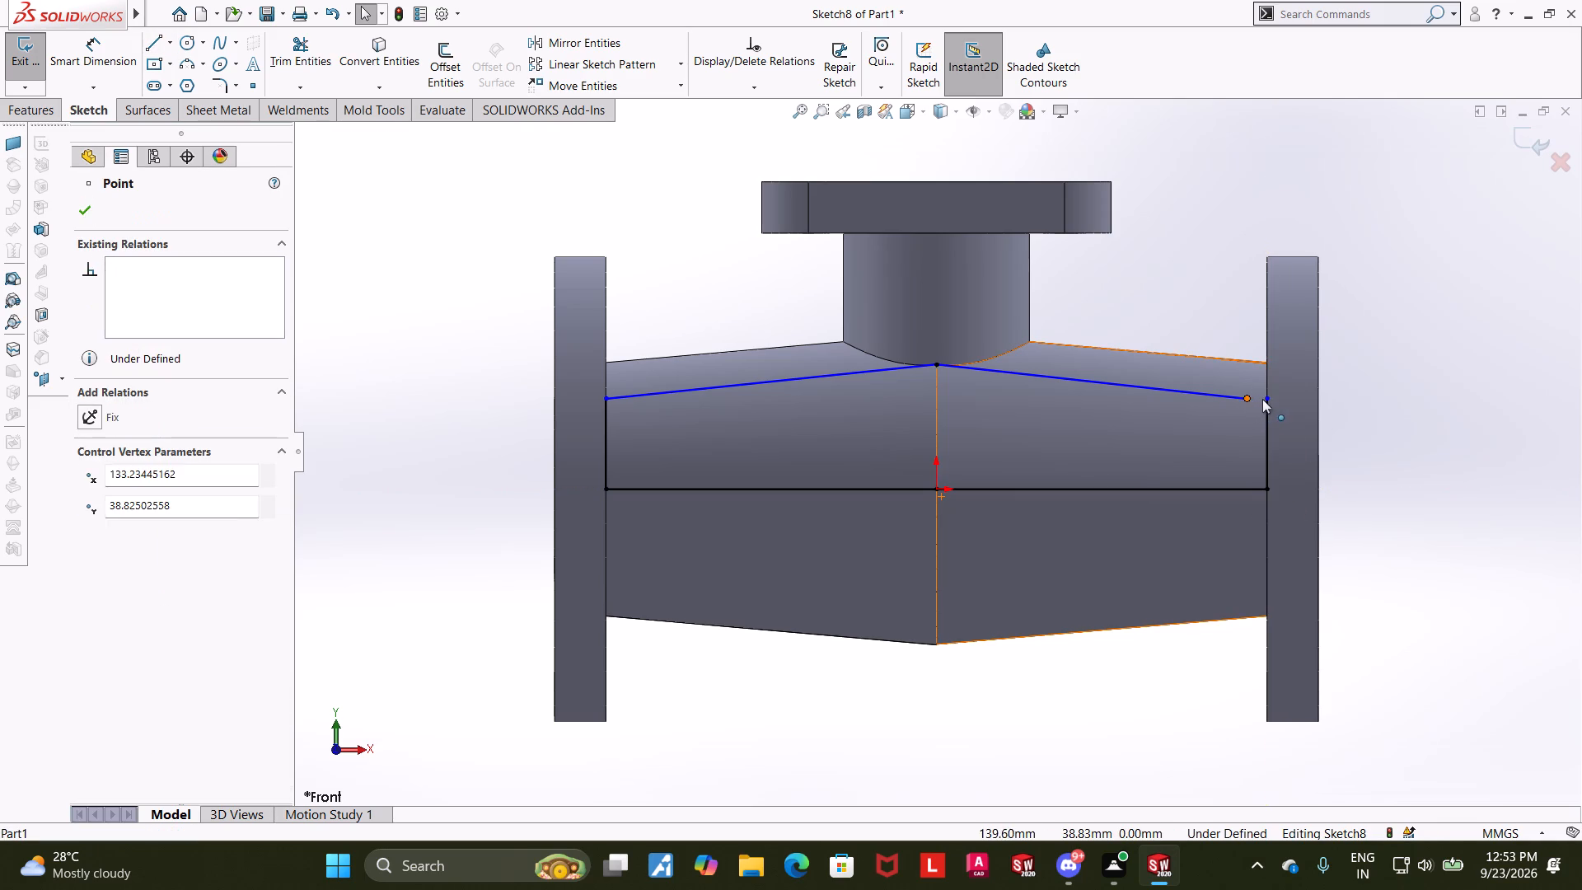
drag(1262, 399, 1271, 399)
key(Escape)
key(Escape)
key(Escape)
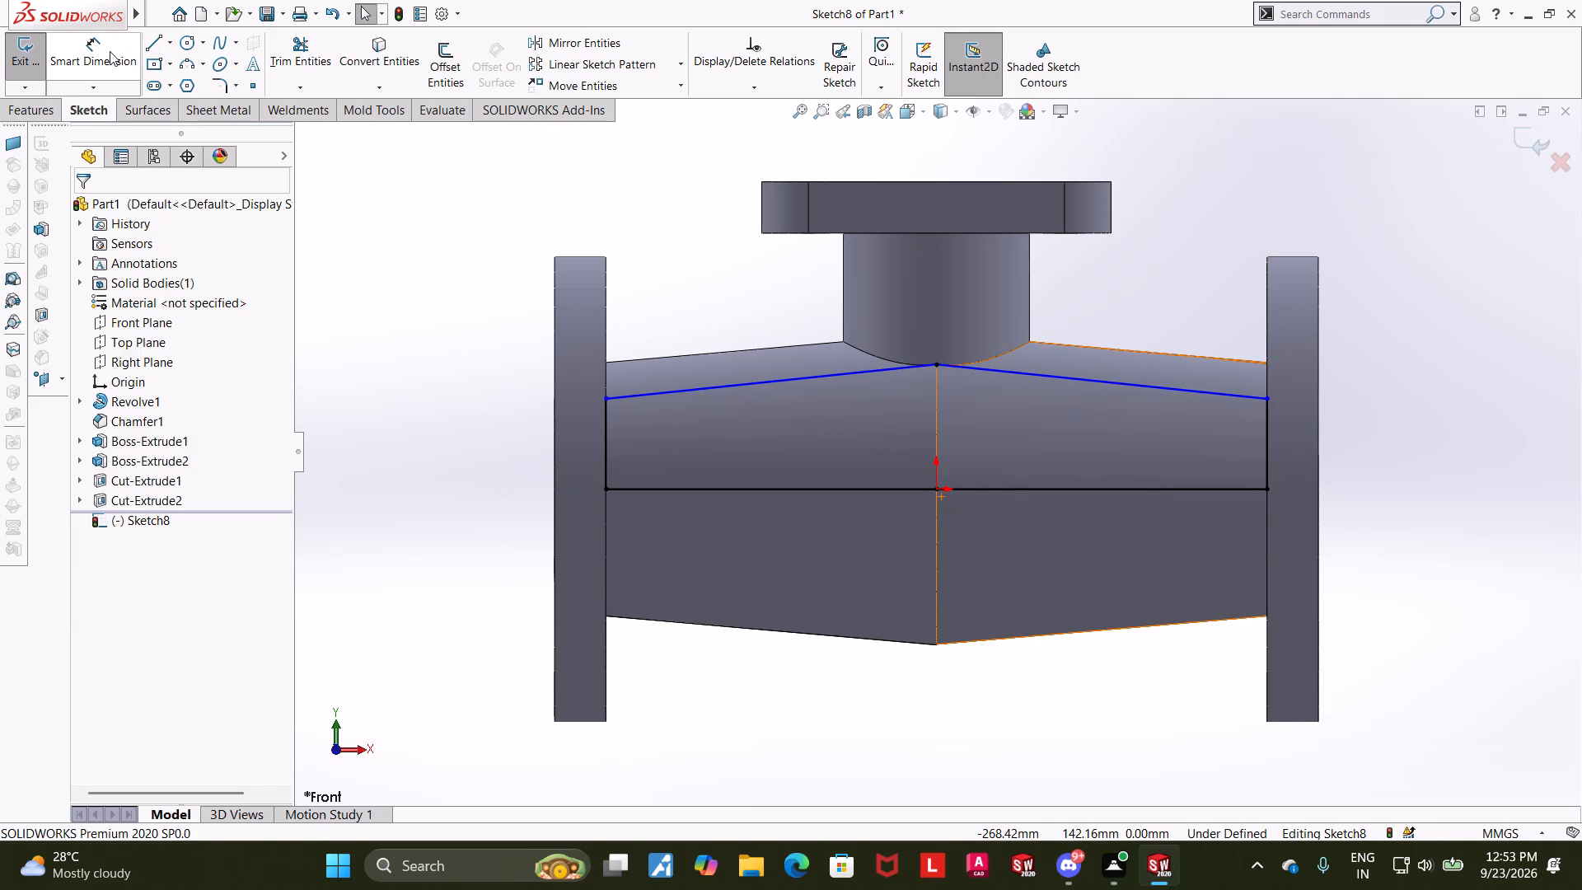
Dimension the height of the profile's -X end as 75/2 (37.5 mm).
click(109, 50)
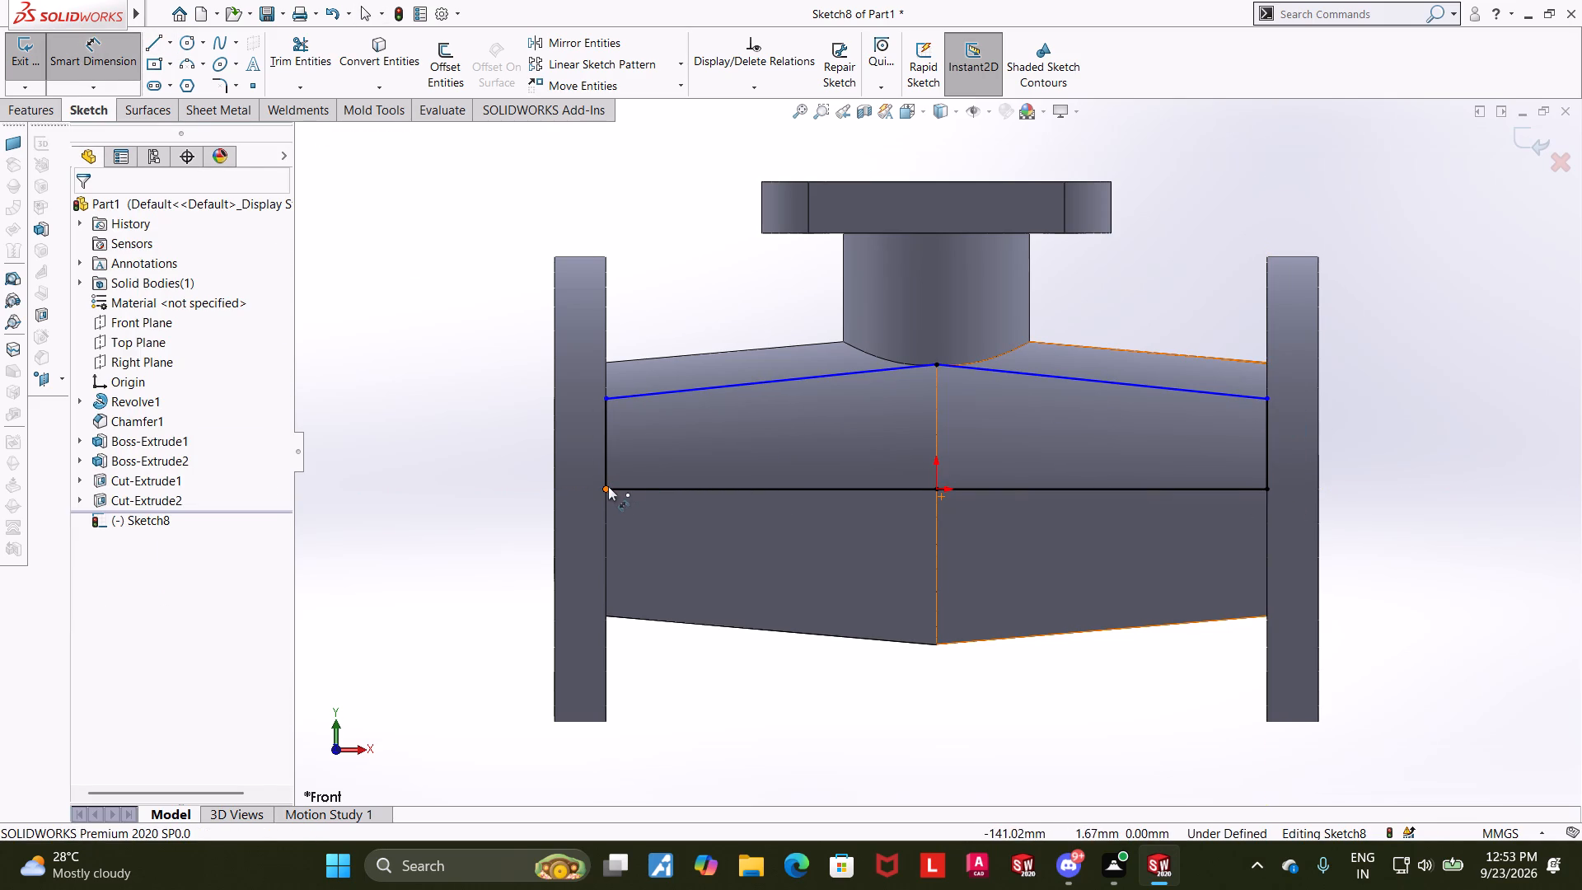
click(606, 491)
click(608, 397)
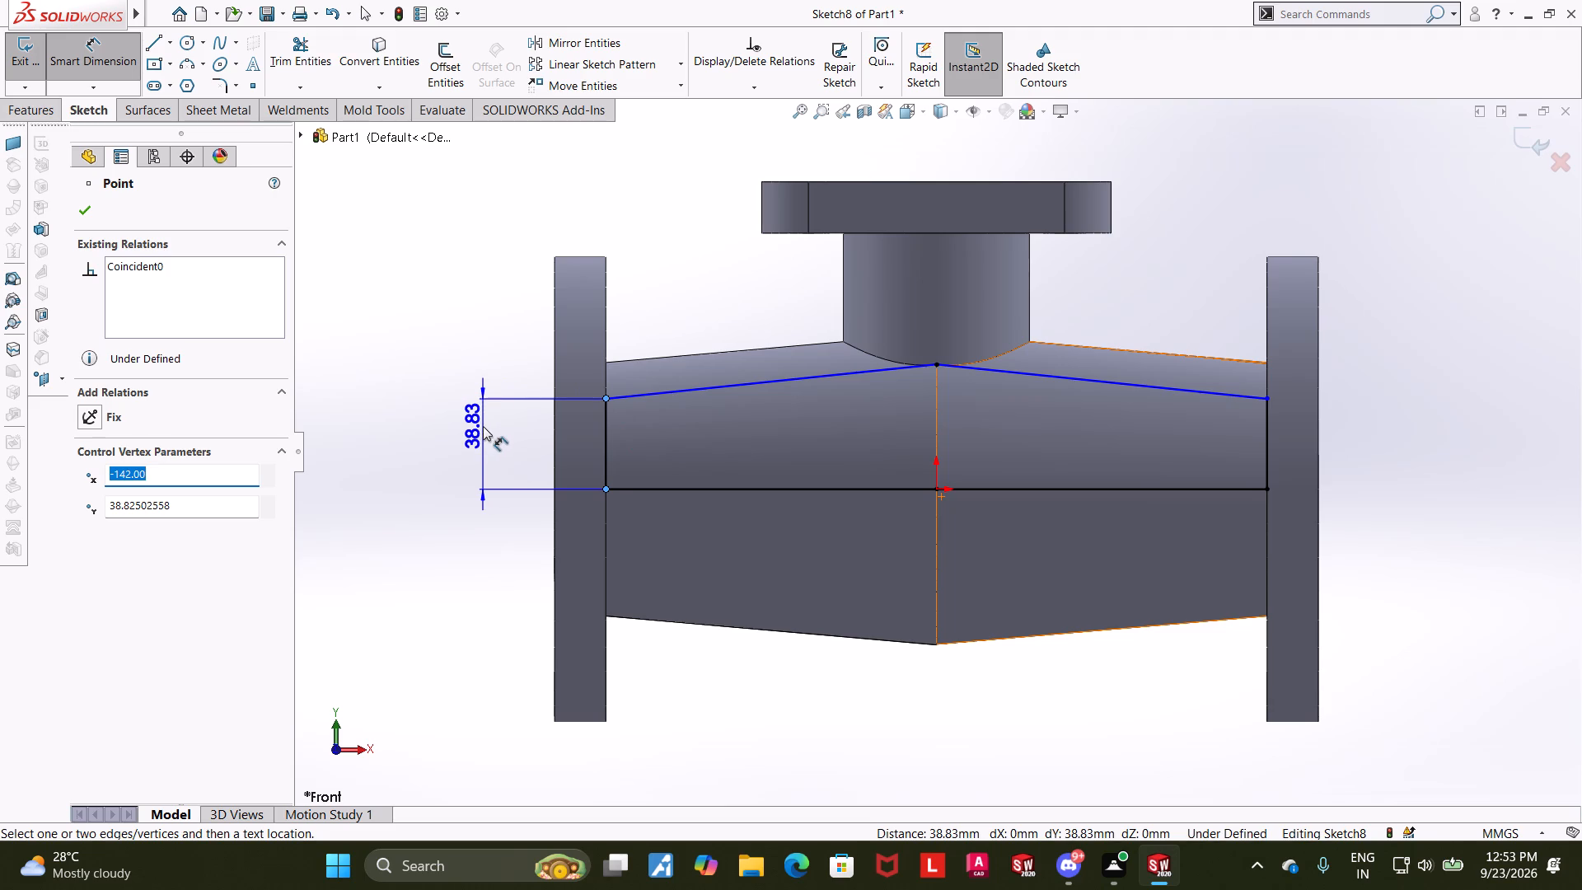
click(483, 426)
text(75/2)
key(Return)
key(Escape)
key(Escape)
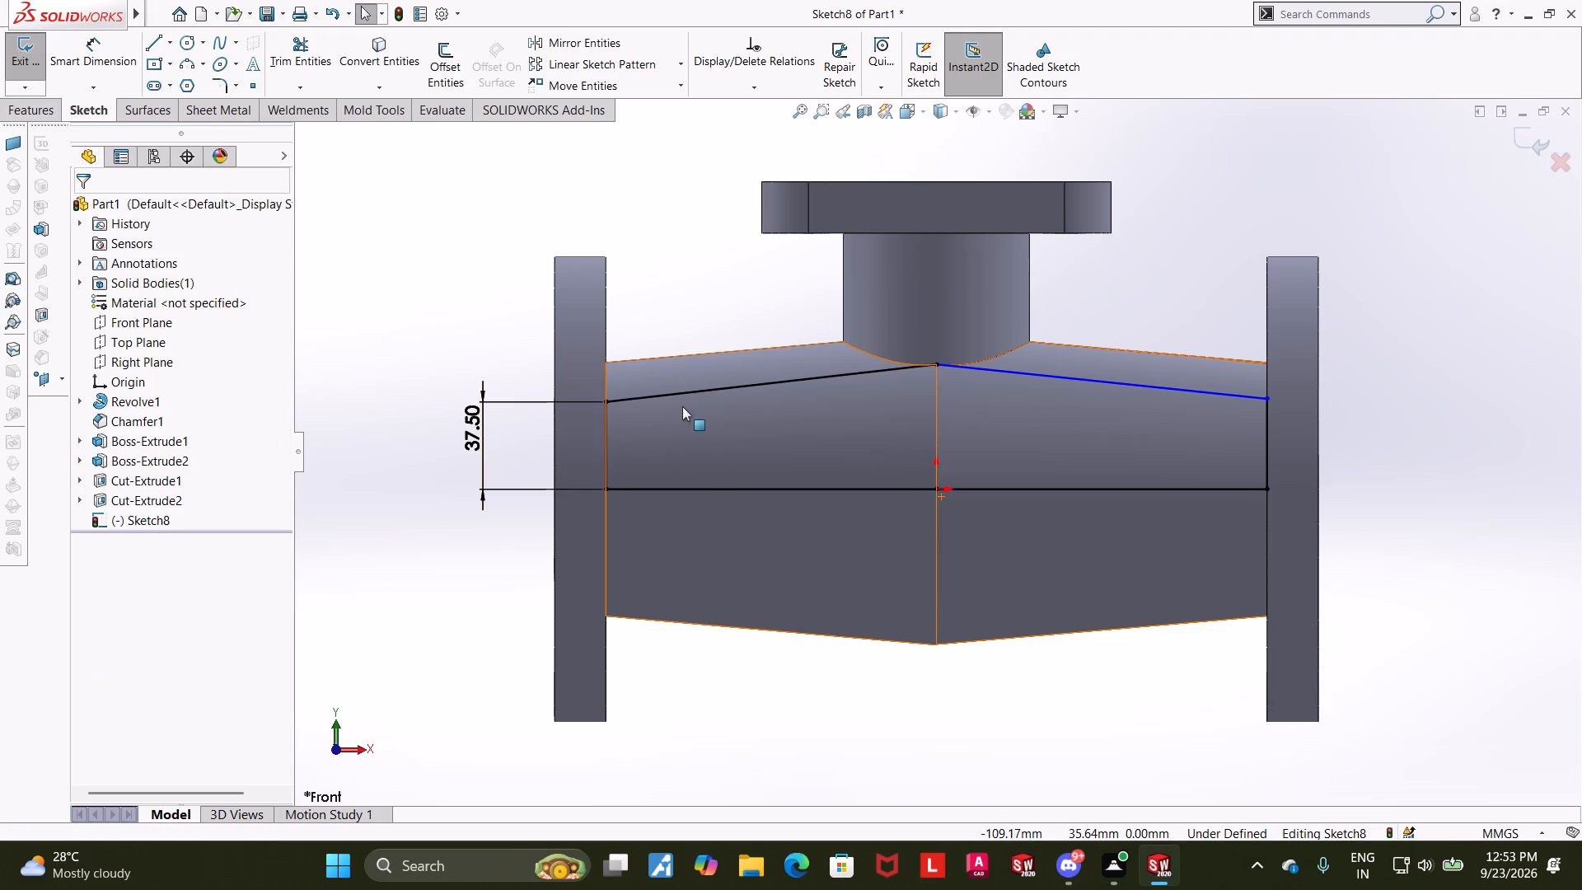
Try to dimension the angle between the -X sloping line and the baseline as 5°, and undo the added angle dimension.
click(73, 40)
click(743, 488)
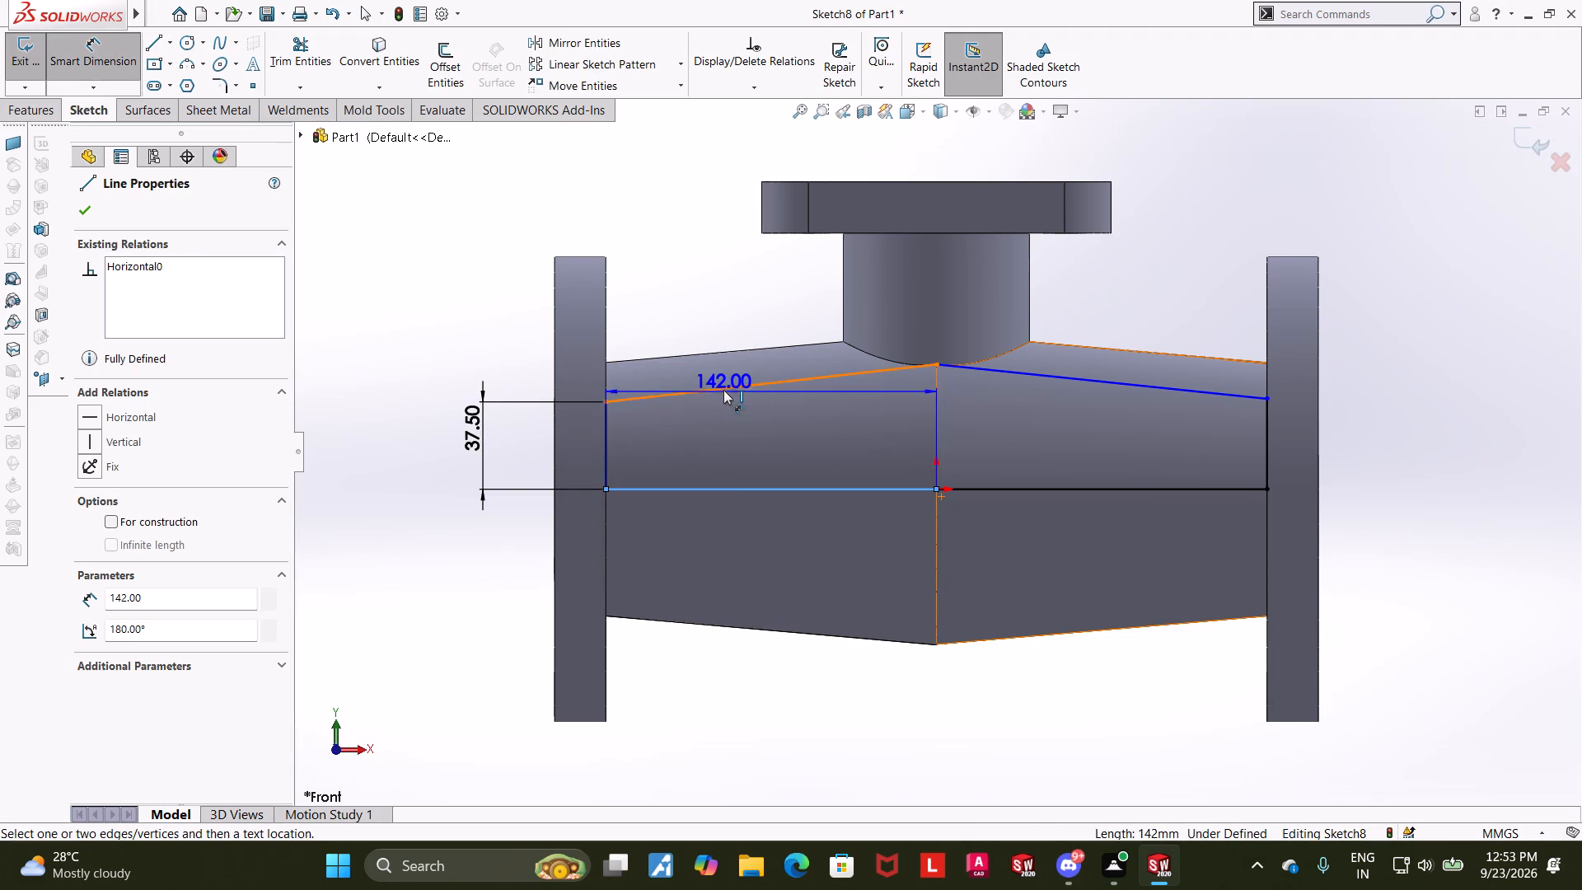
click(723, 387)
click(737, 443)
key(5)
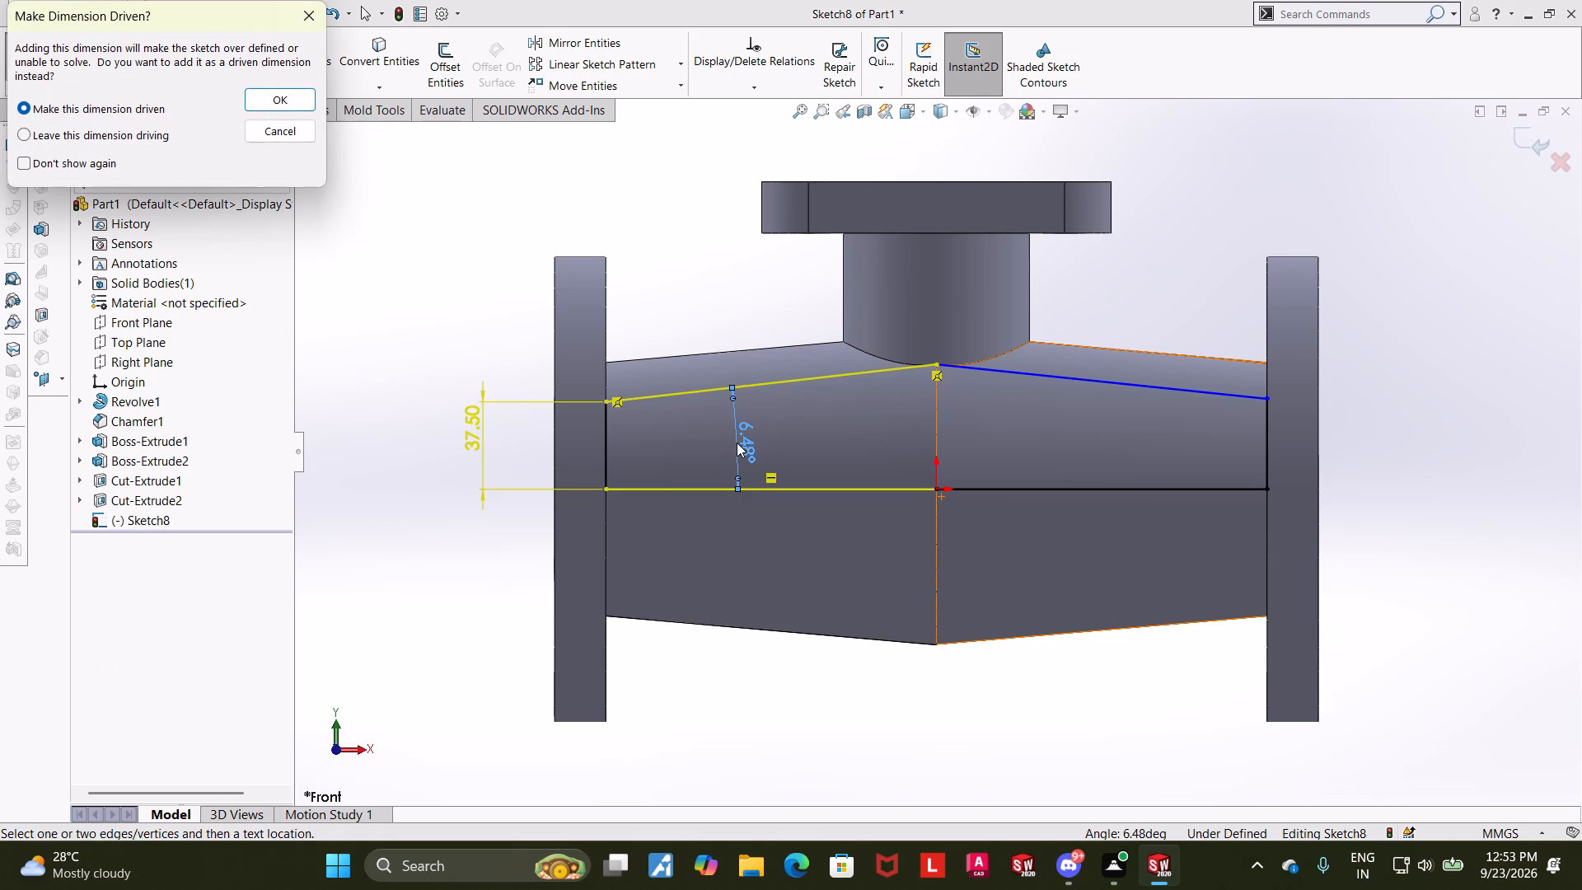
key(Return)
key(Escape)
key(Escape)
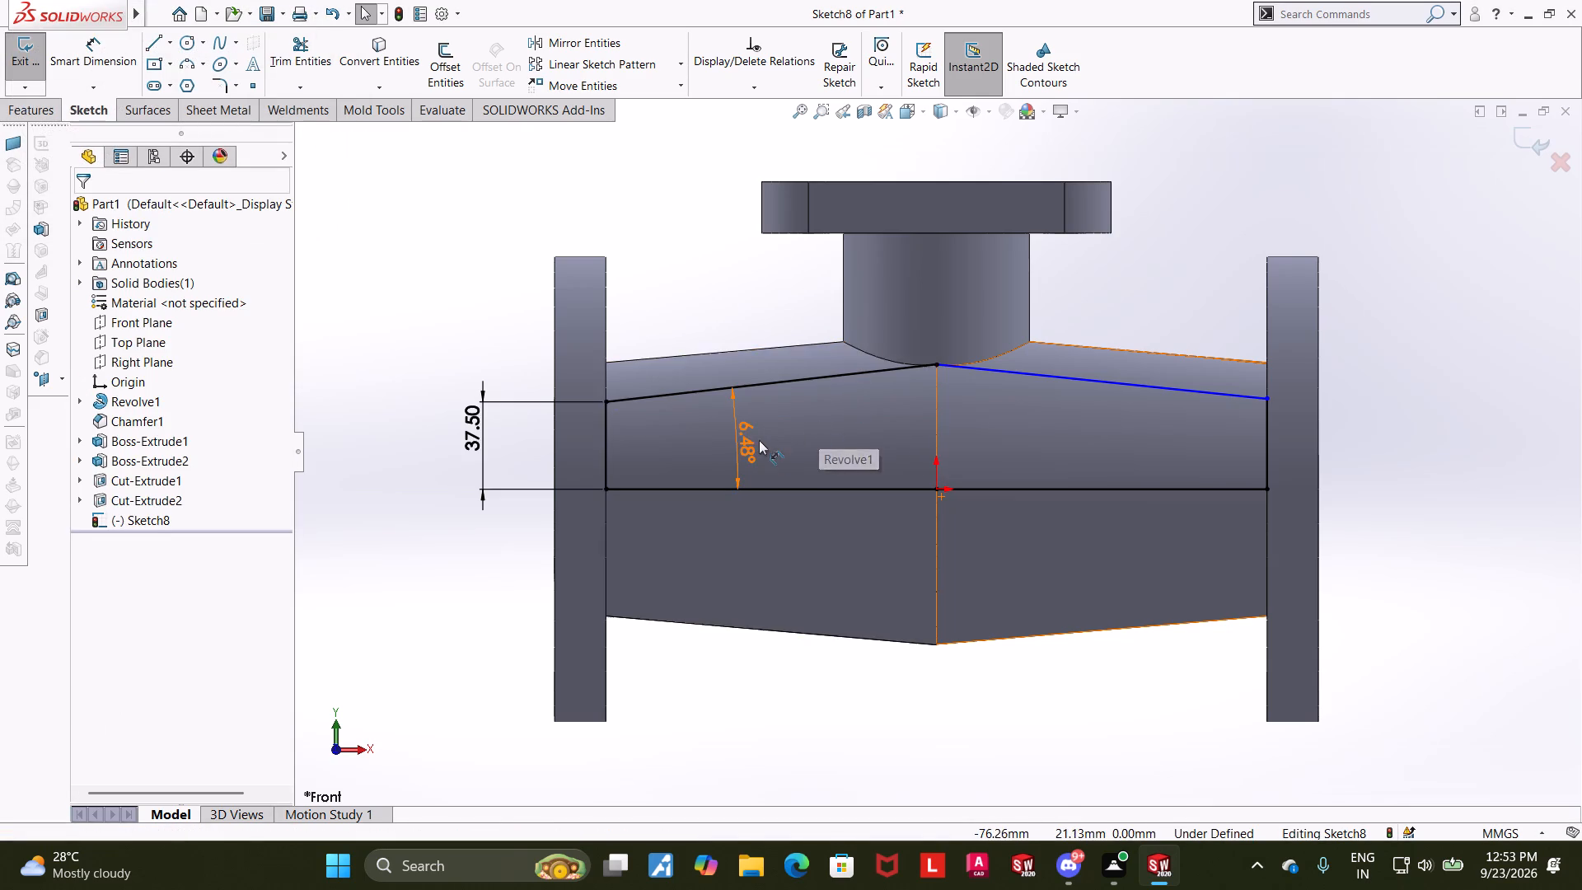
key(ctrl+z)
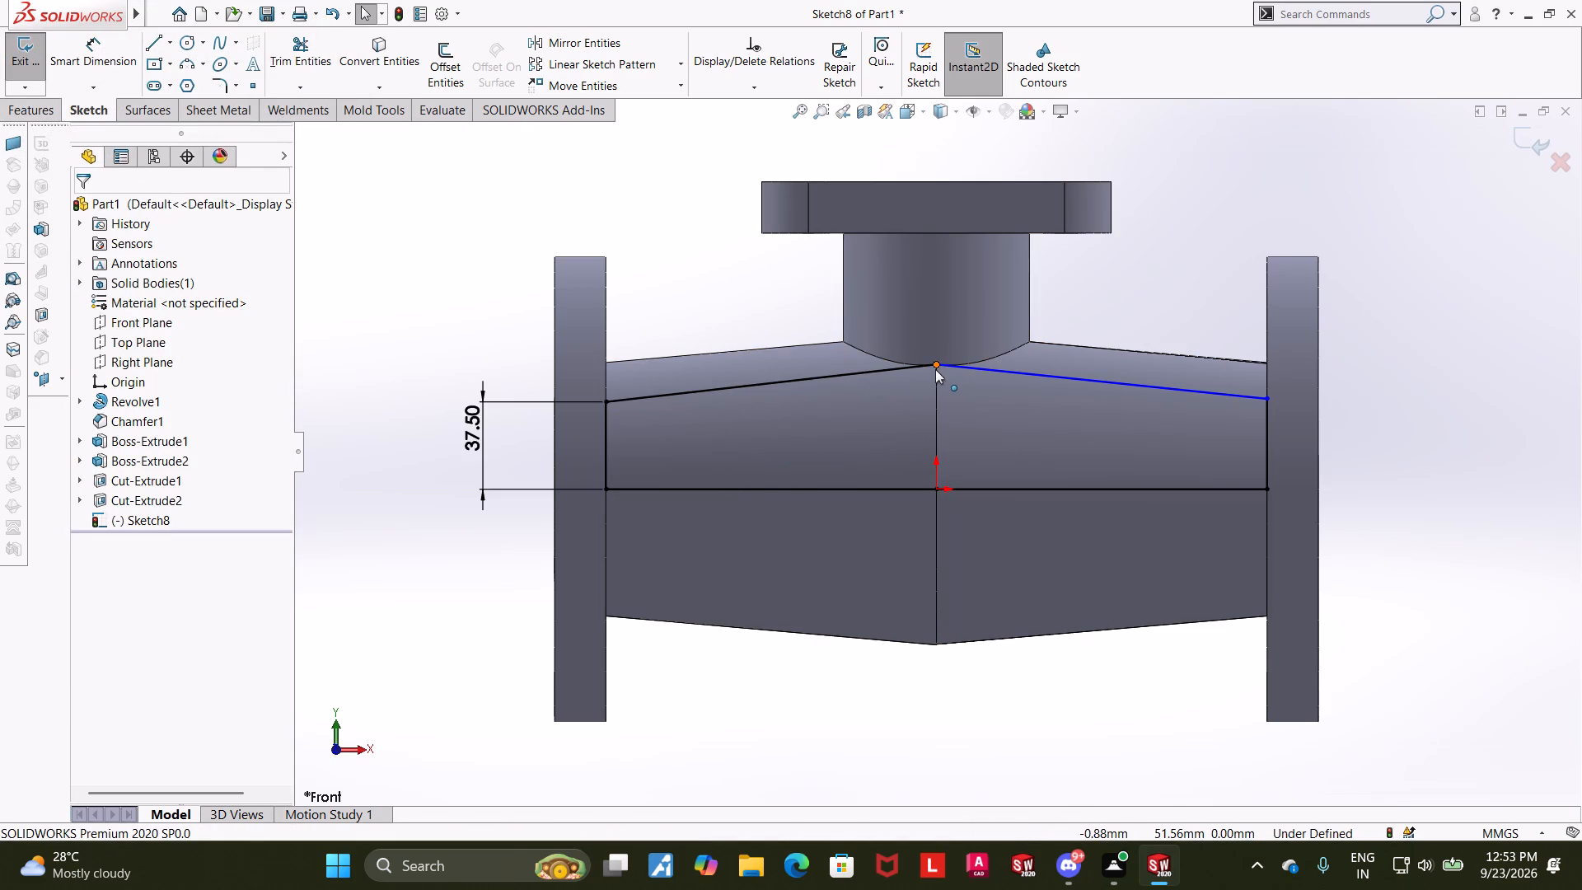
Delete the coincident relation from the apex point where the two sloping lines meet.
right_click(935, 369)
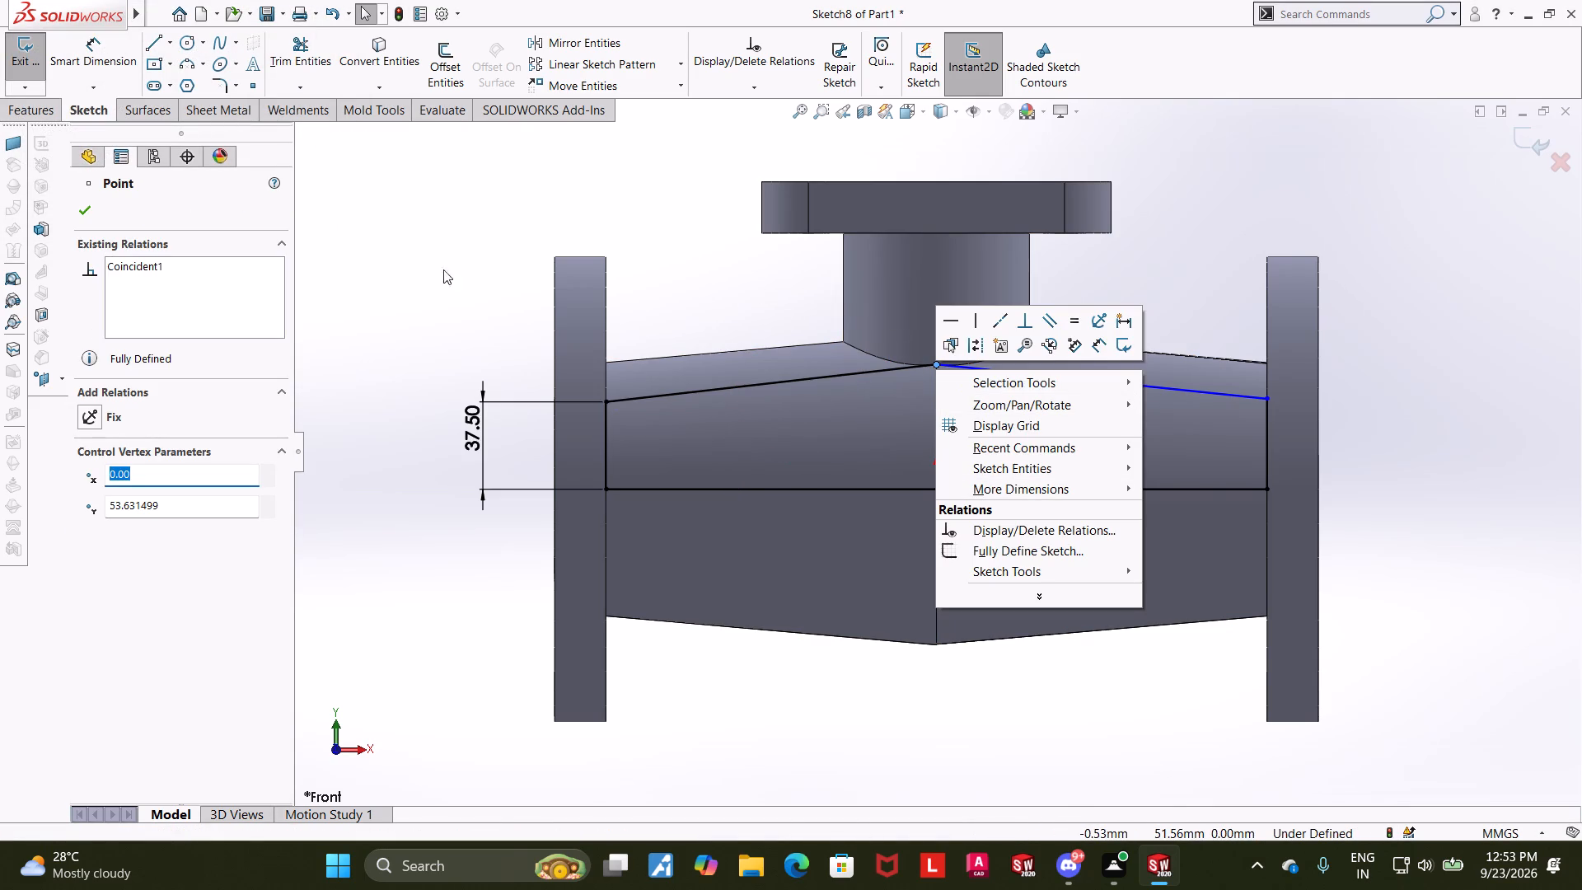
click(141, 268)
right_click(141, 268)
click(169, 301)
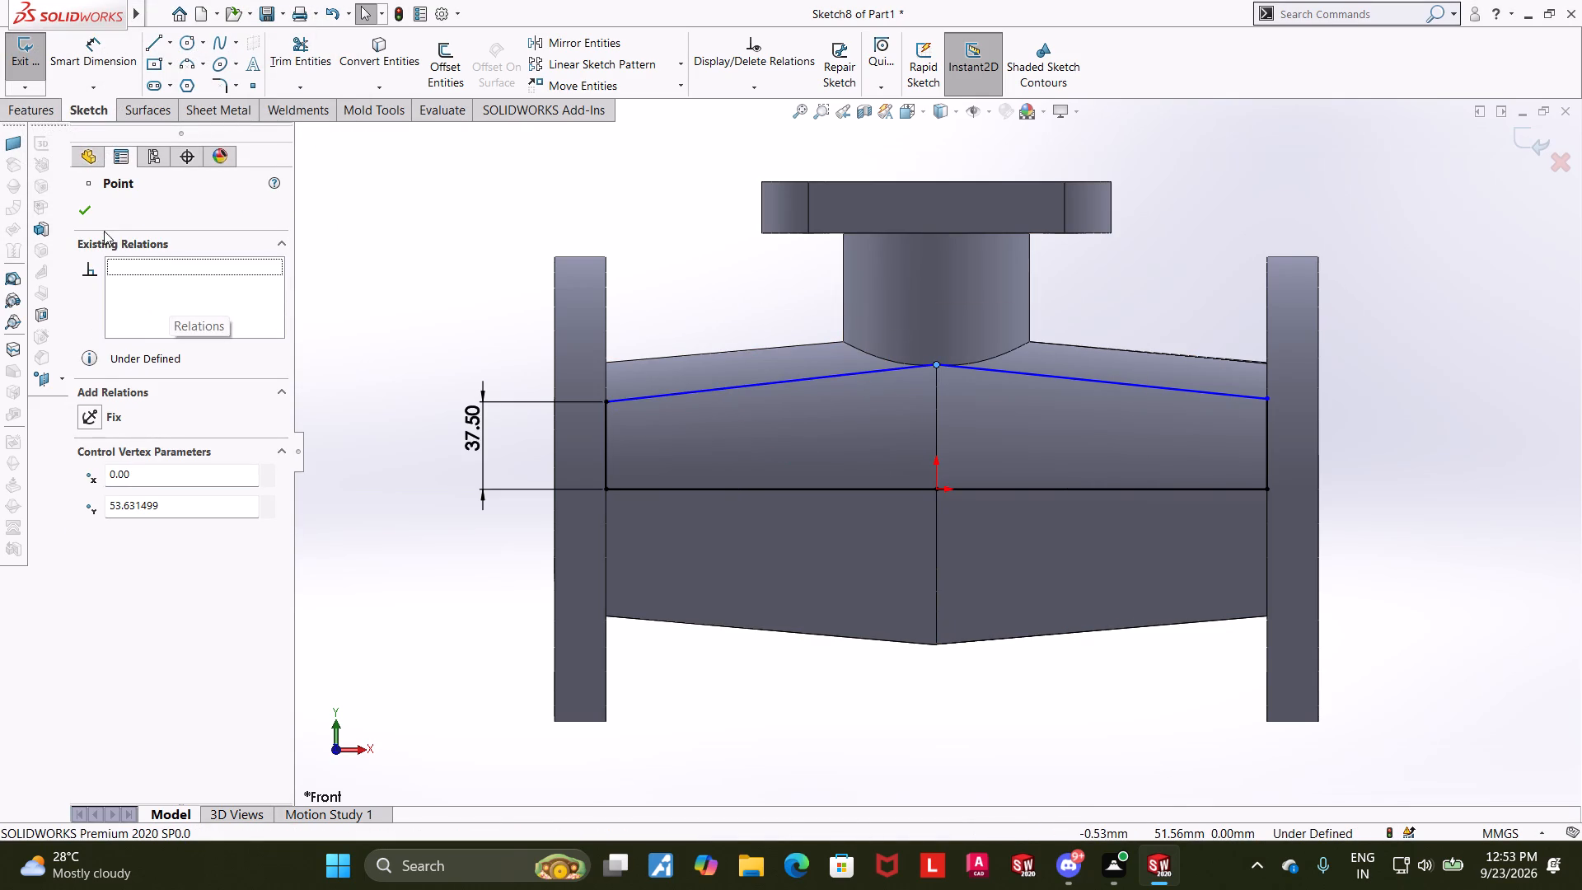
key(Escape)
Dimension the angle between the -X sloping line and the horizontal baseline as 5°.
click(84, 49)
click(656, 397)
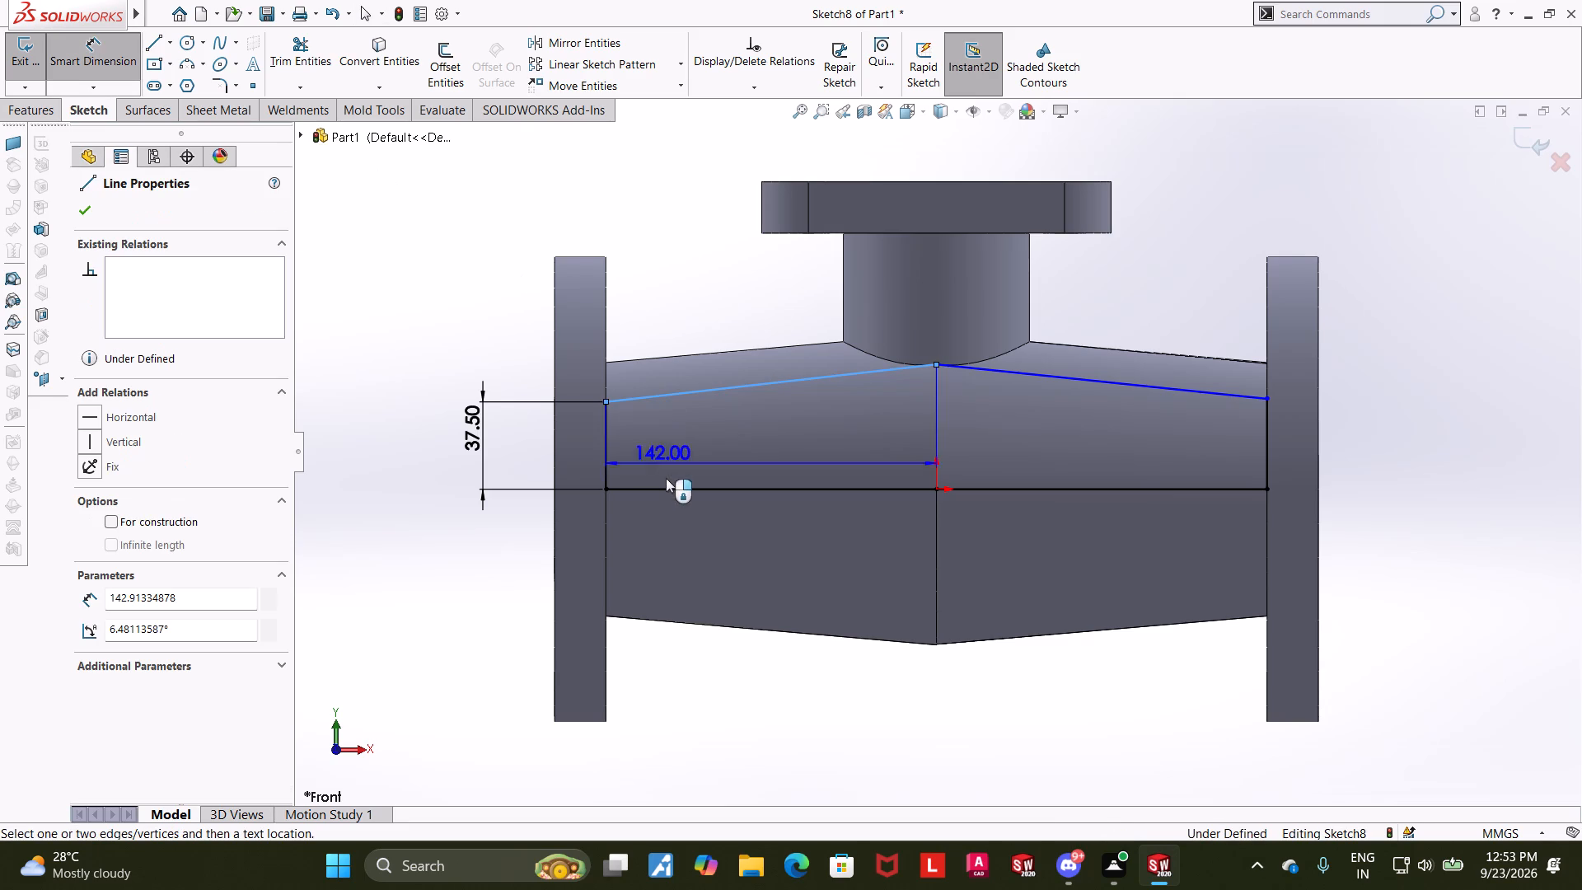
click(669, 485)
click(670, 460)
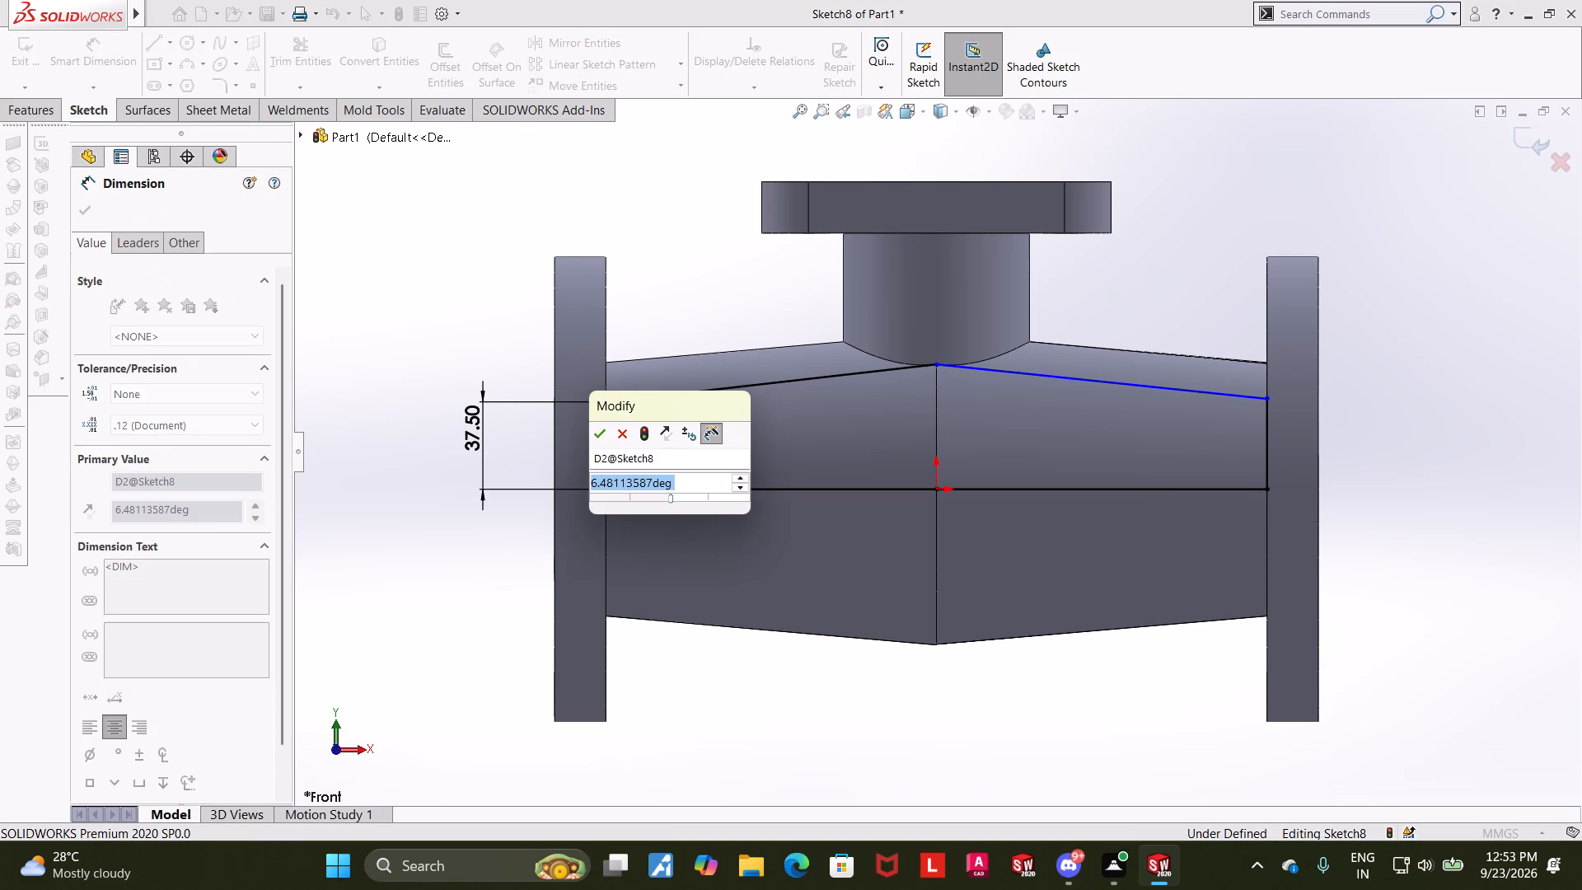
key(5)
key(Return)
key(Escape)
key(Escape)
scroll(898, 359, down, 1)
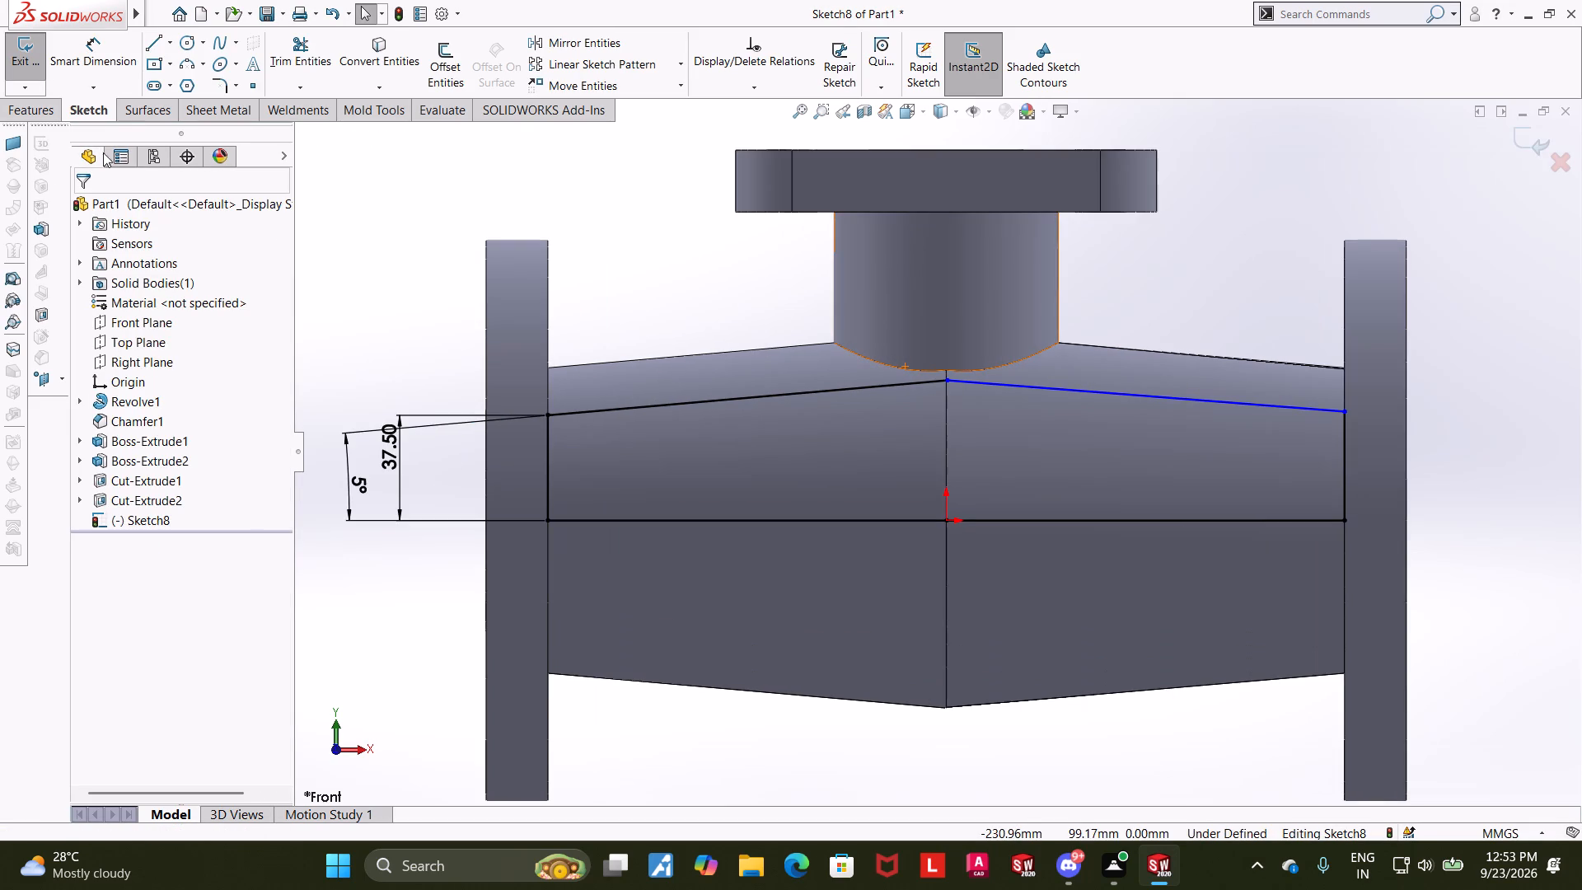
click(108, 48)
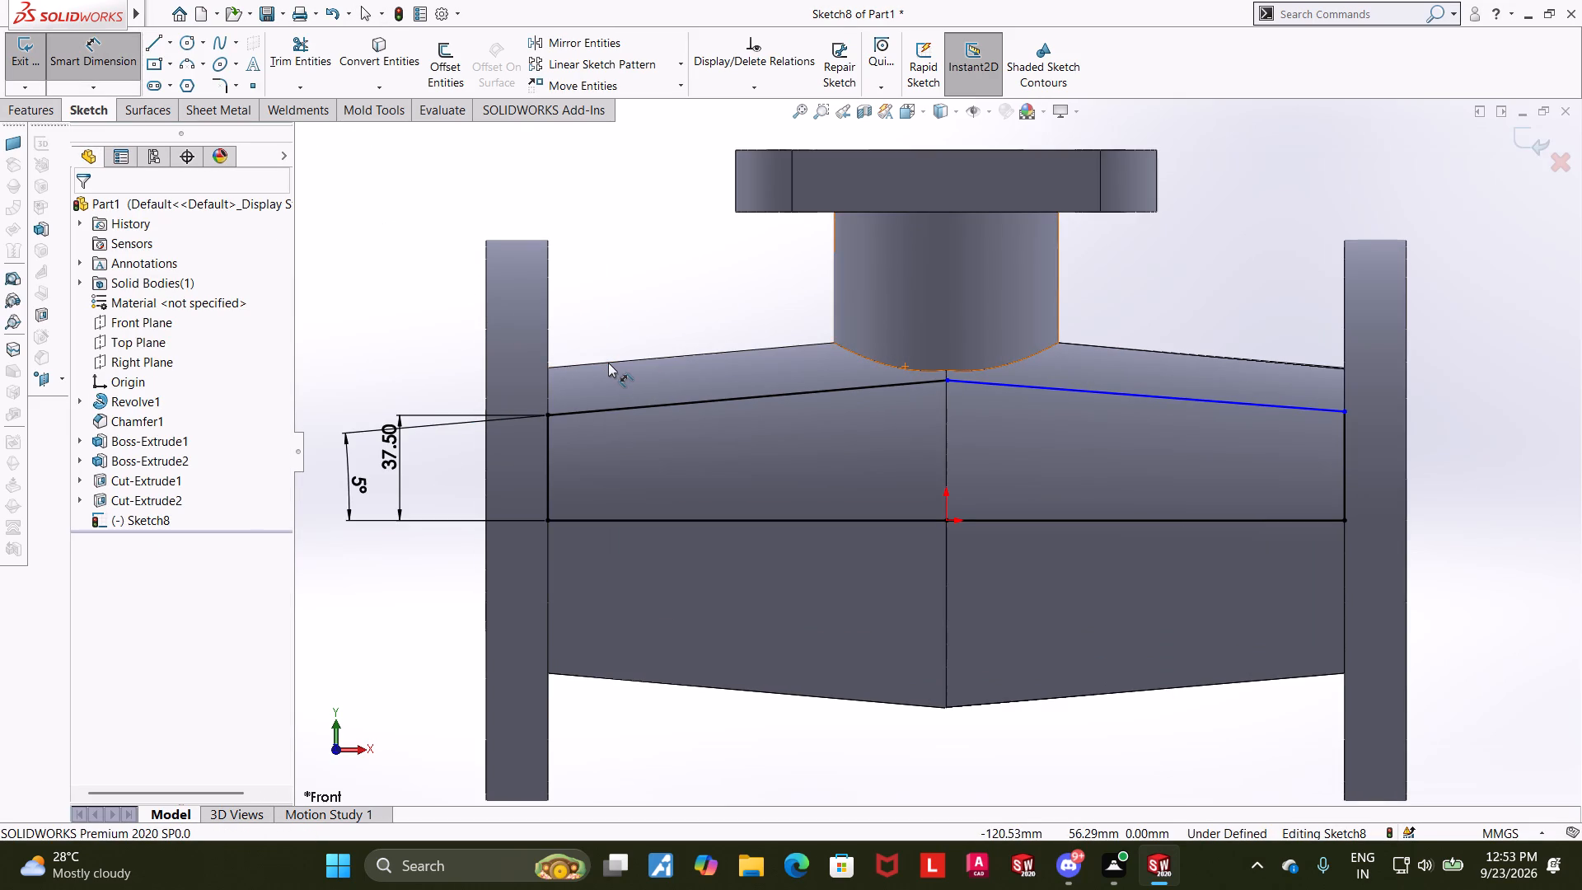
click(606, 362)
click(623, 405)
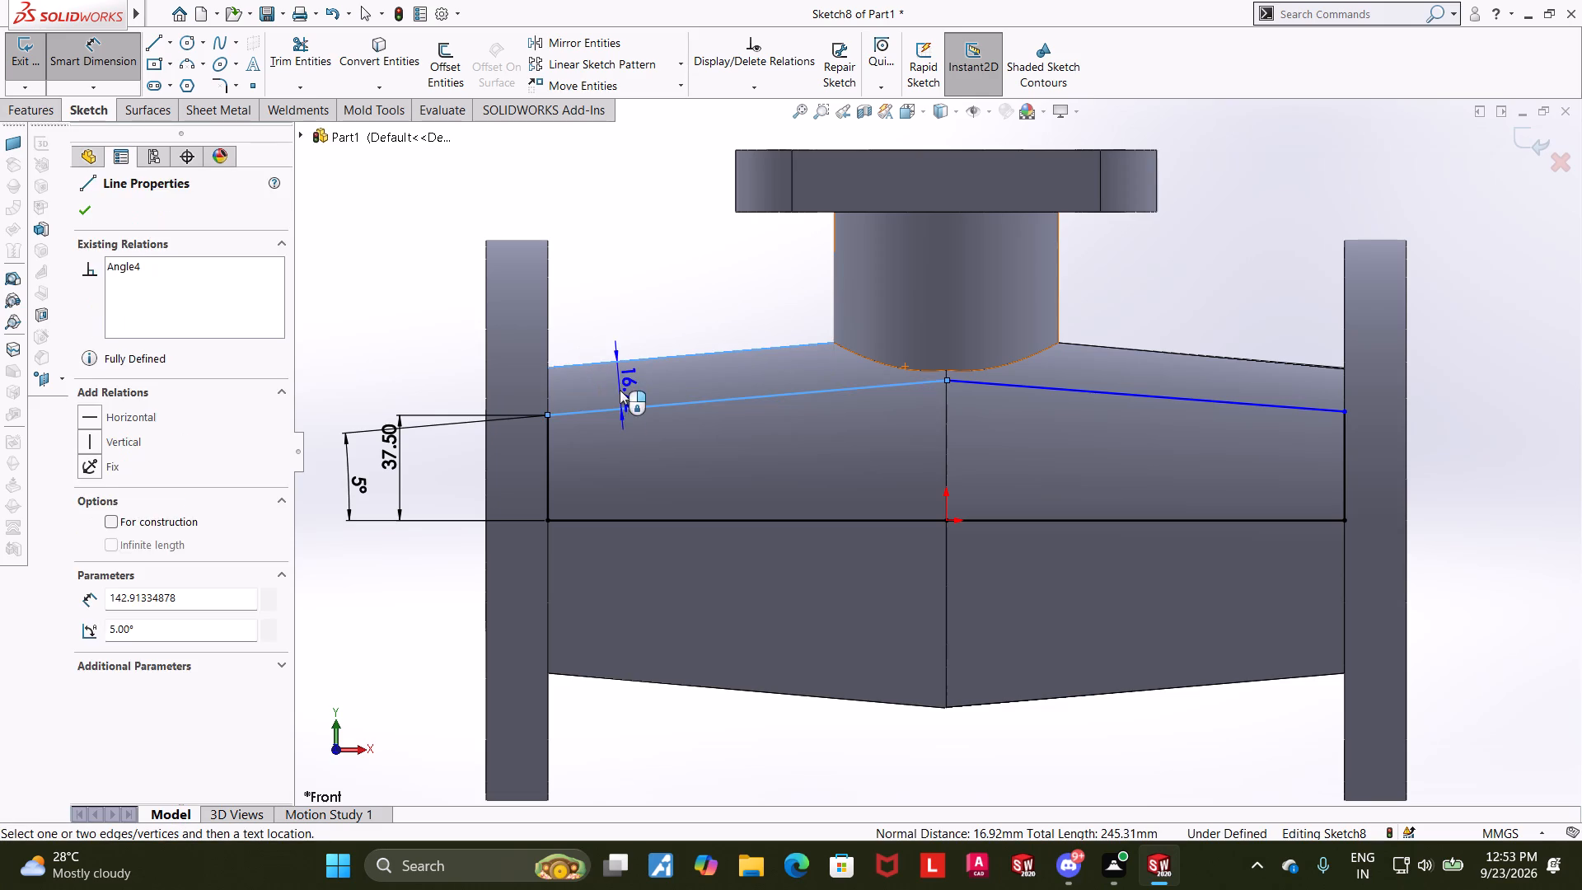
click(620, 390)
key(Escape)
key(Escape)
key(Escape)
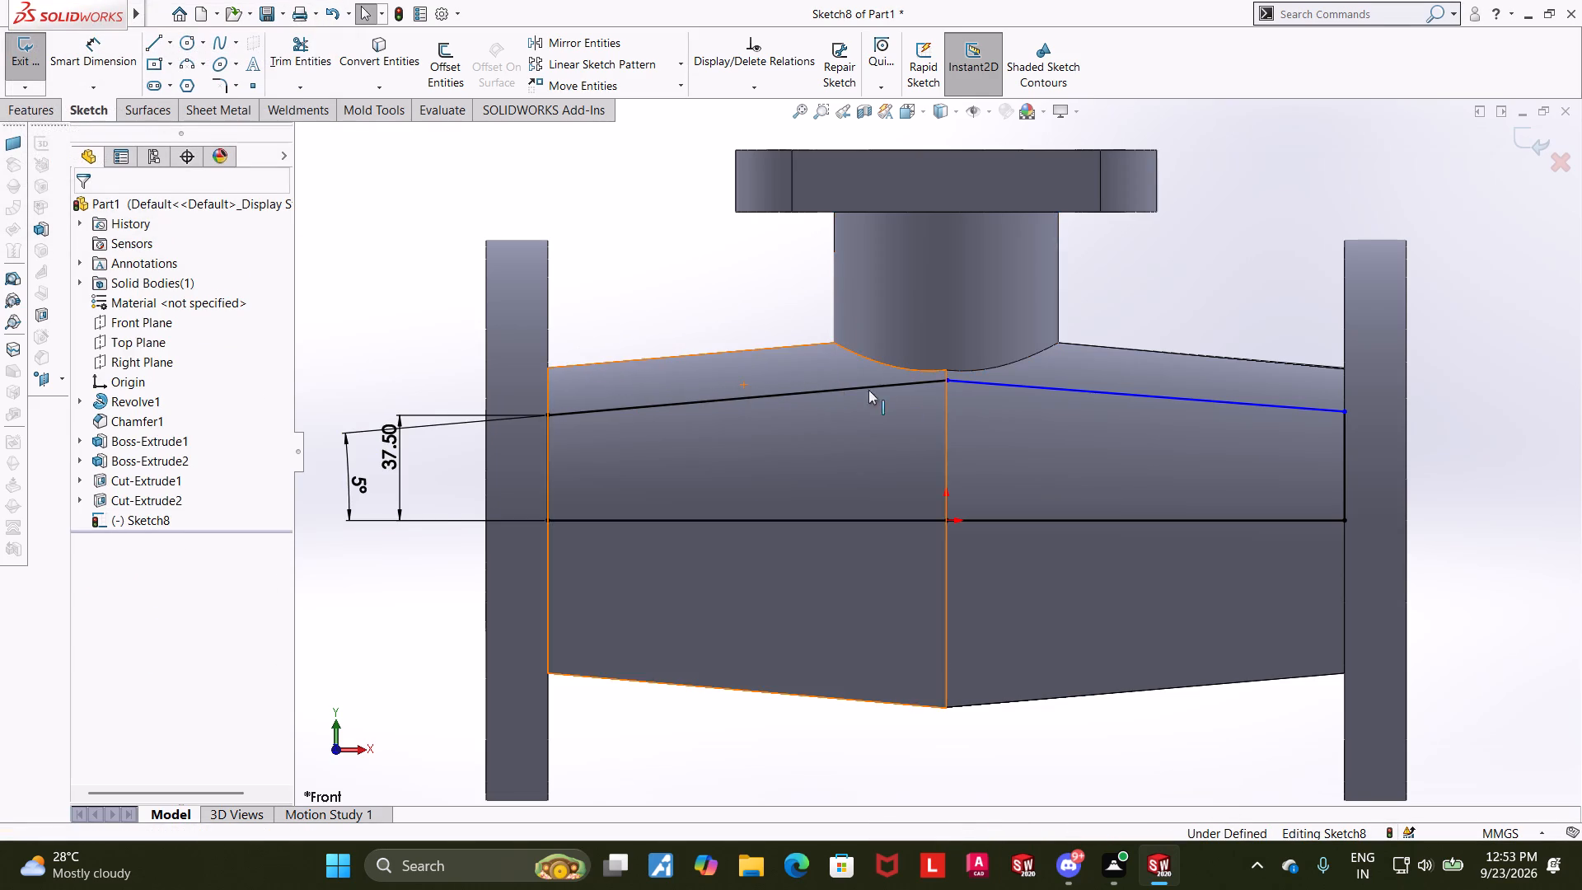
Examine the profile against the flanged body from both sides and return to the Front view.
scroll(915, 408, up, 1)
scroll(896, 410, down, 1)
middle_drag(428, 421, 460, 424)
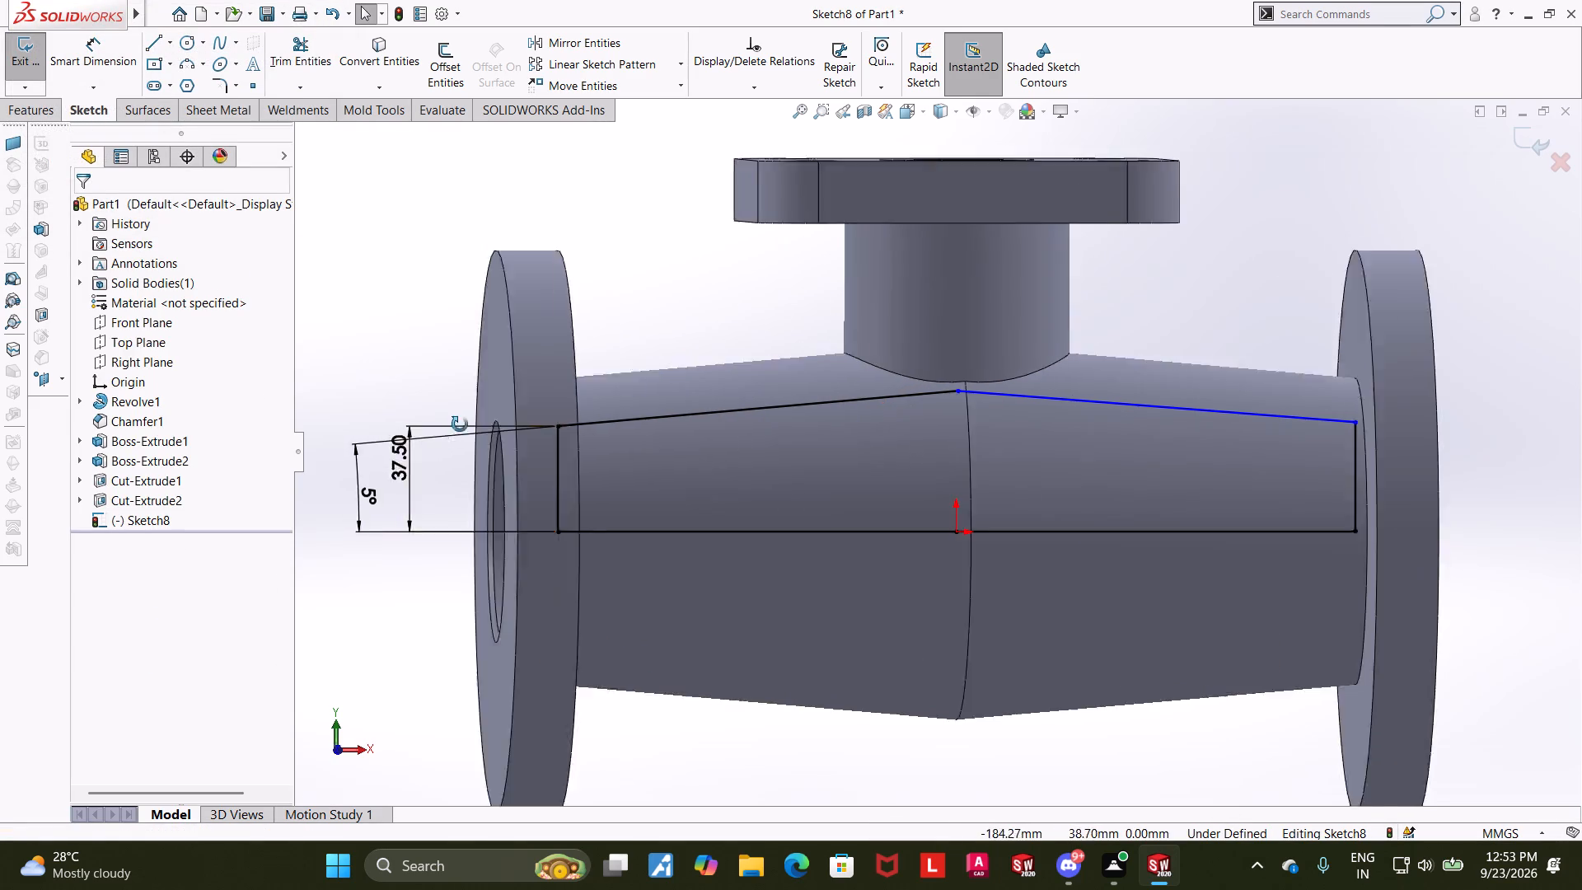
middle_drag(460, 424, 448, 433)
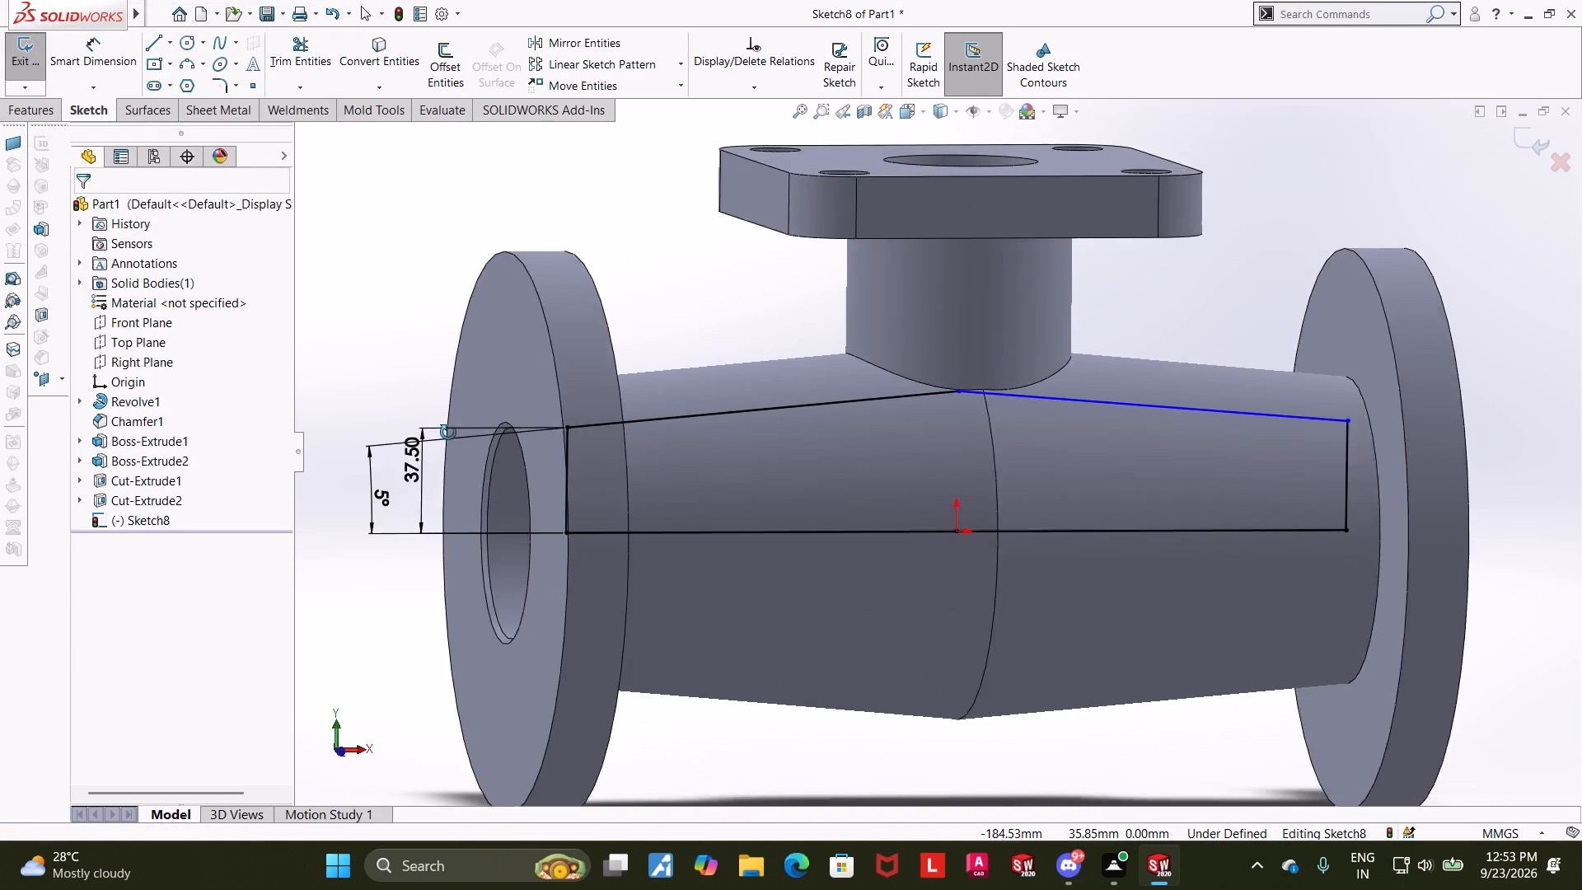
middle_drag(448, 433, 413, 416)
scroll(644, 431, up, 3)
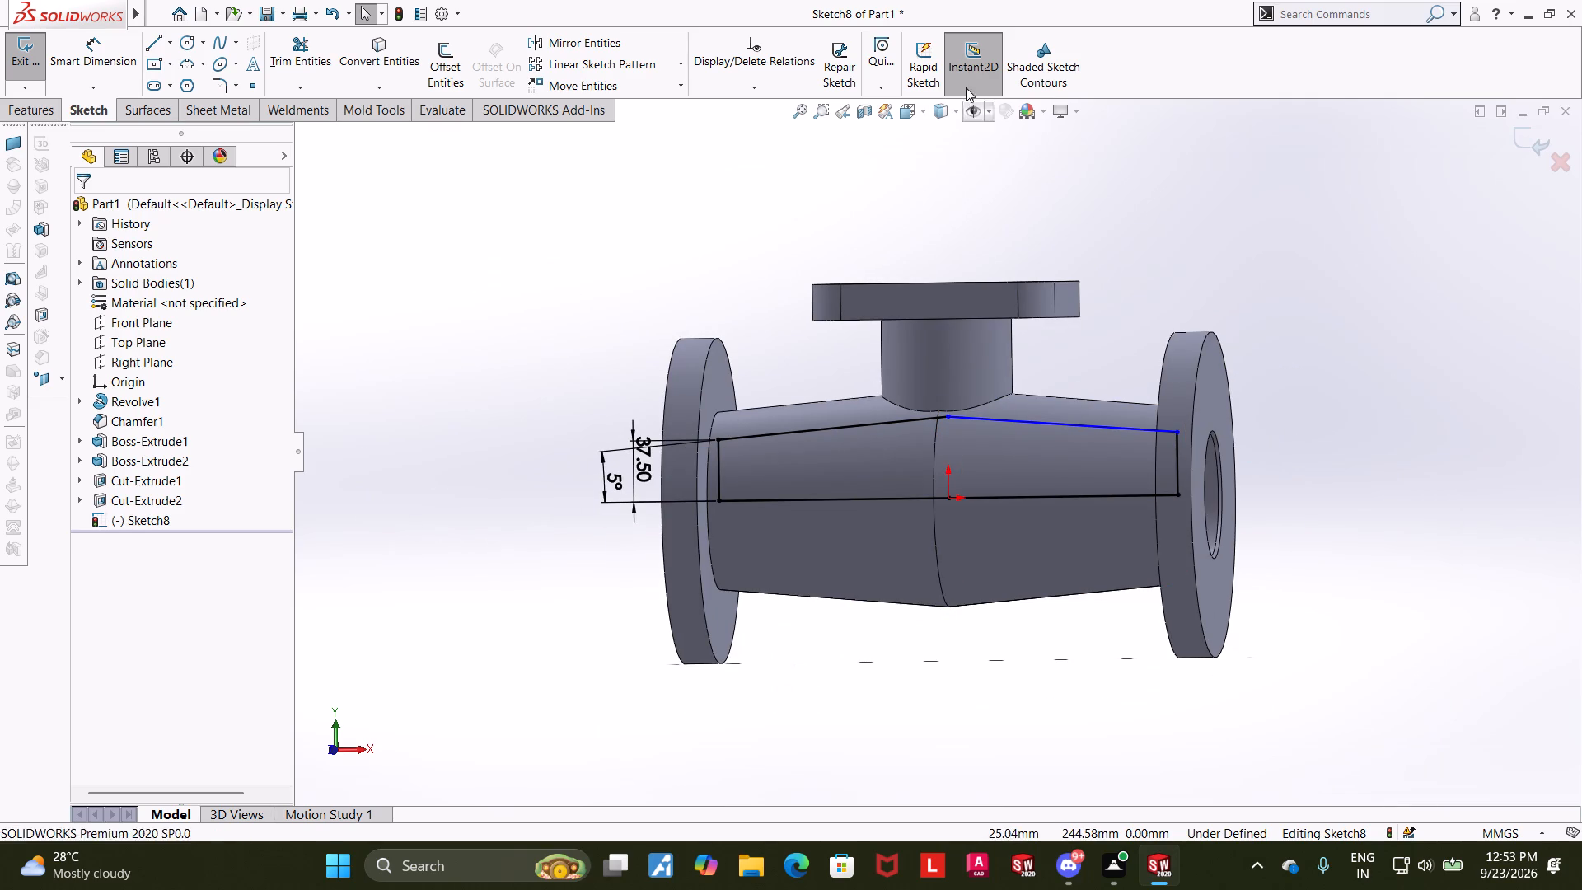
click(909, 114)
click(801, 550)
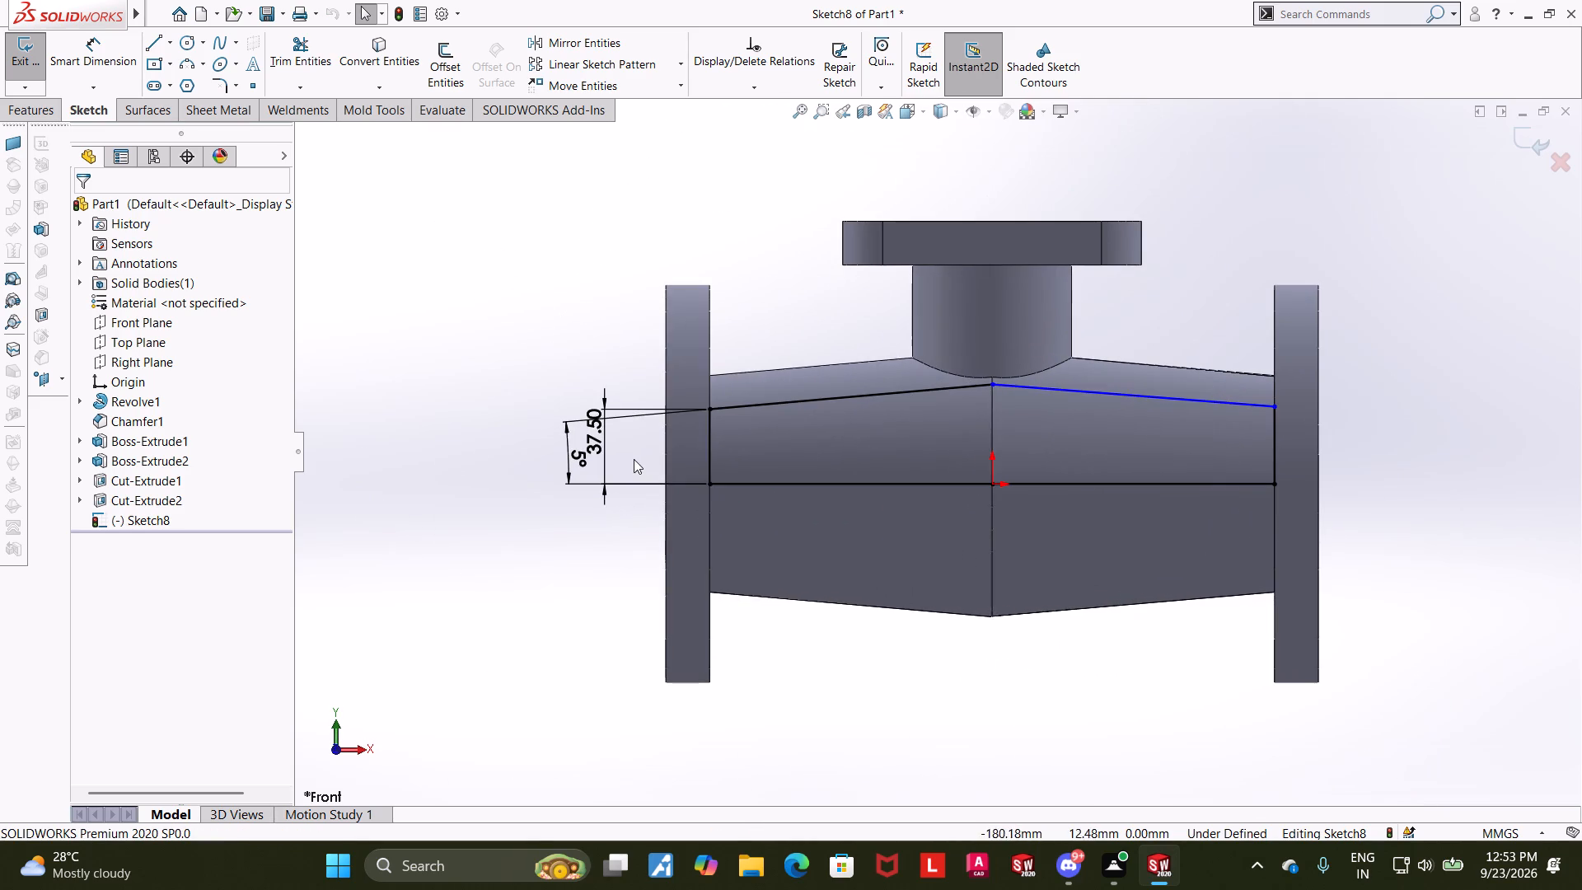
Dimension the angle between the +X sloping line and the horizontal baseline as 5°.
click(102, 67)
click(1148, 402)
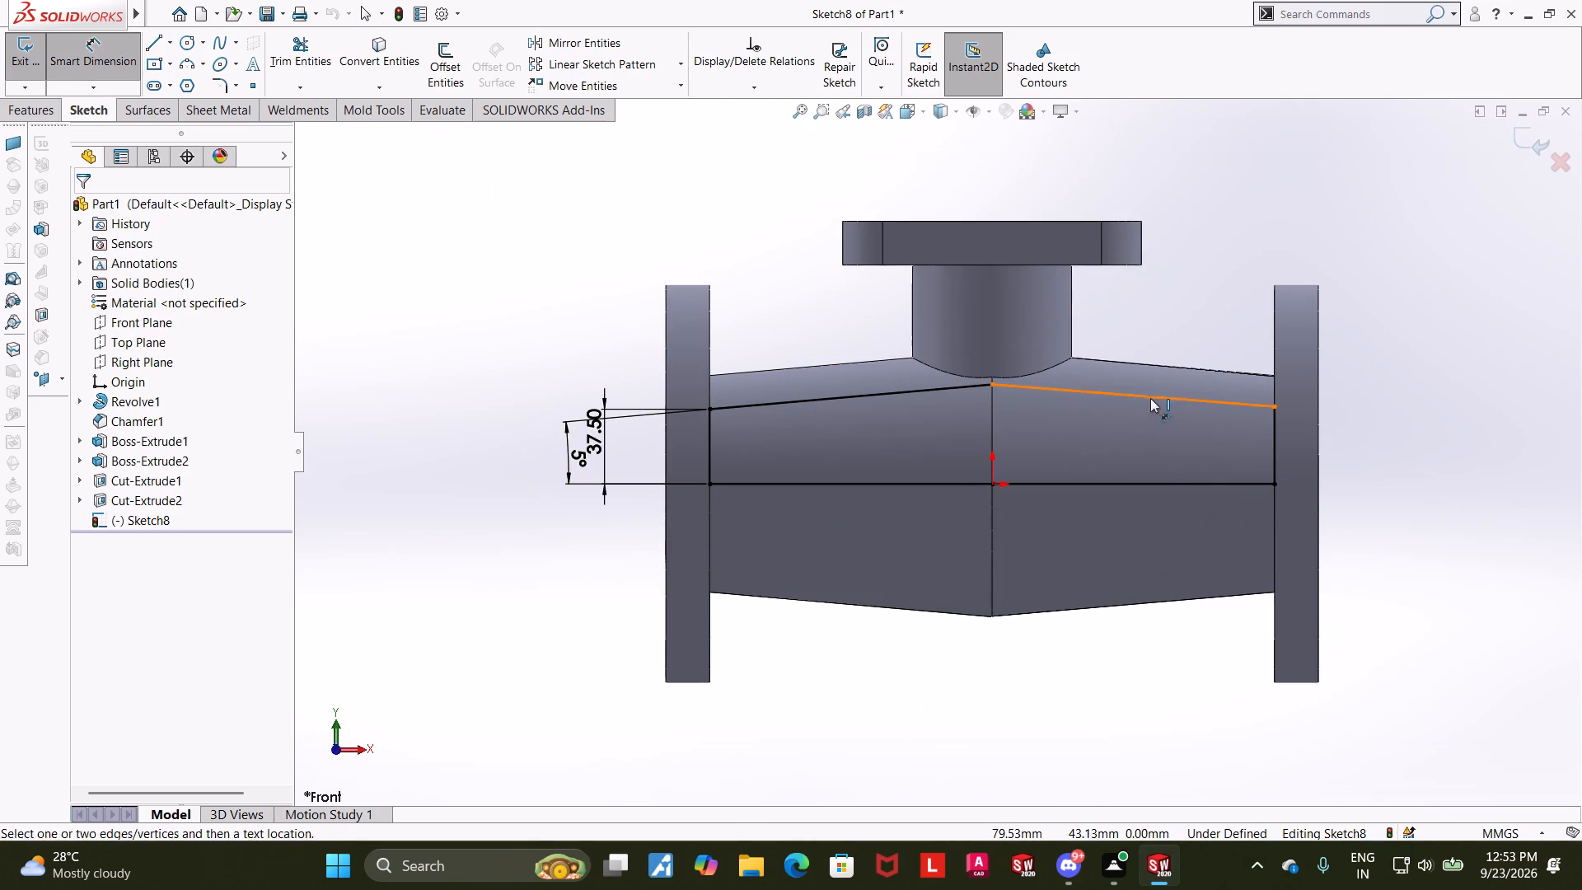
click(1150, 397)
click(1149, 480)
click(1148, 444)
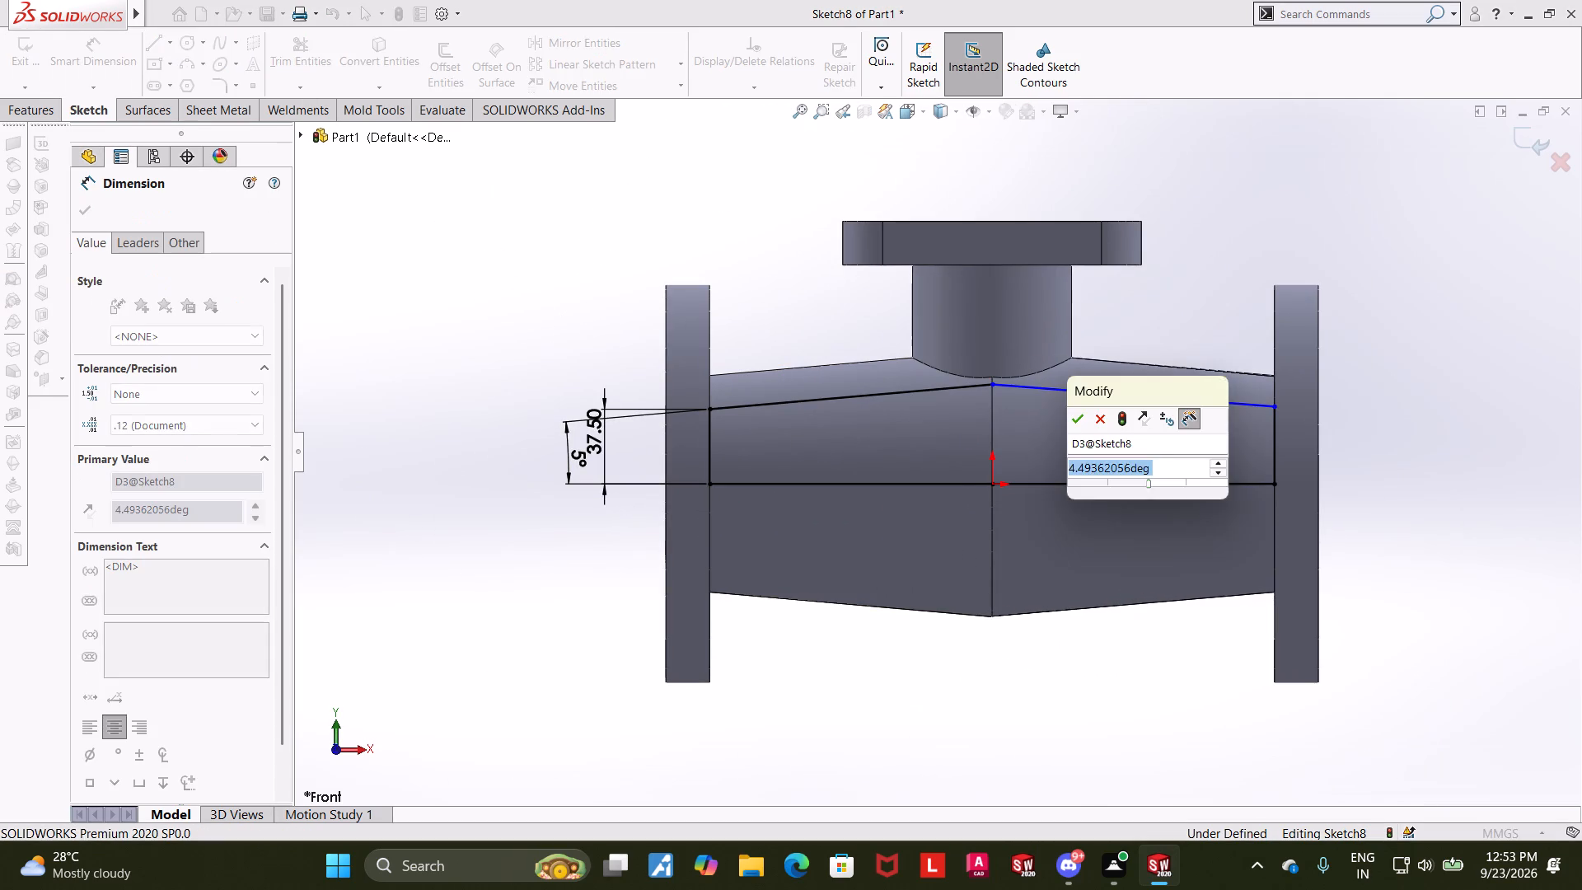
key(5)
key(Return)
key(Escape)
key(Escape)
key(Escape)
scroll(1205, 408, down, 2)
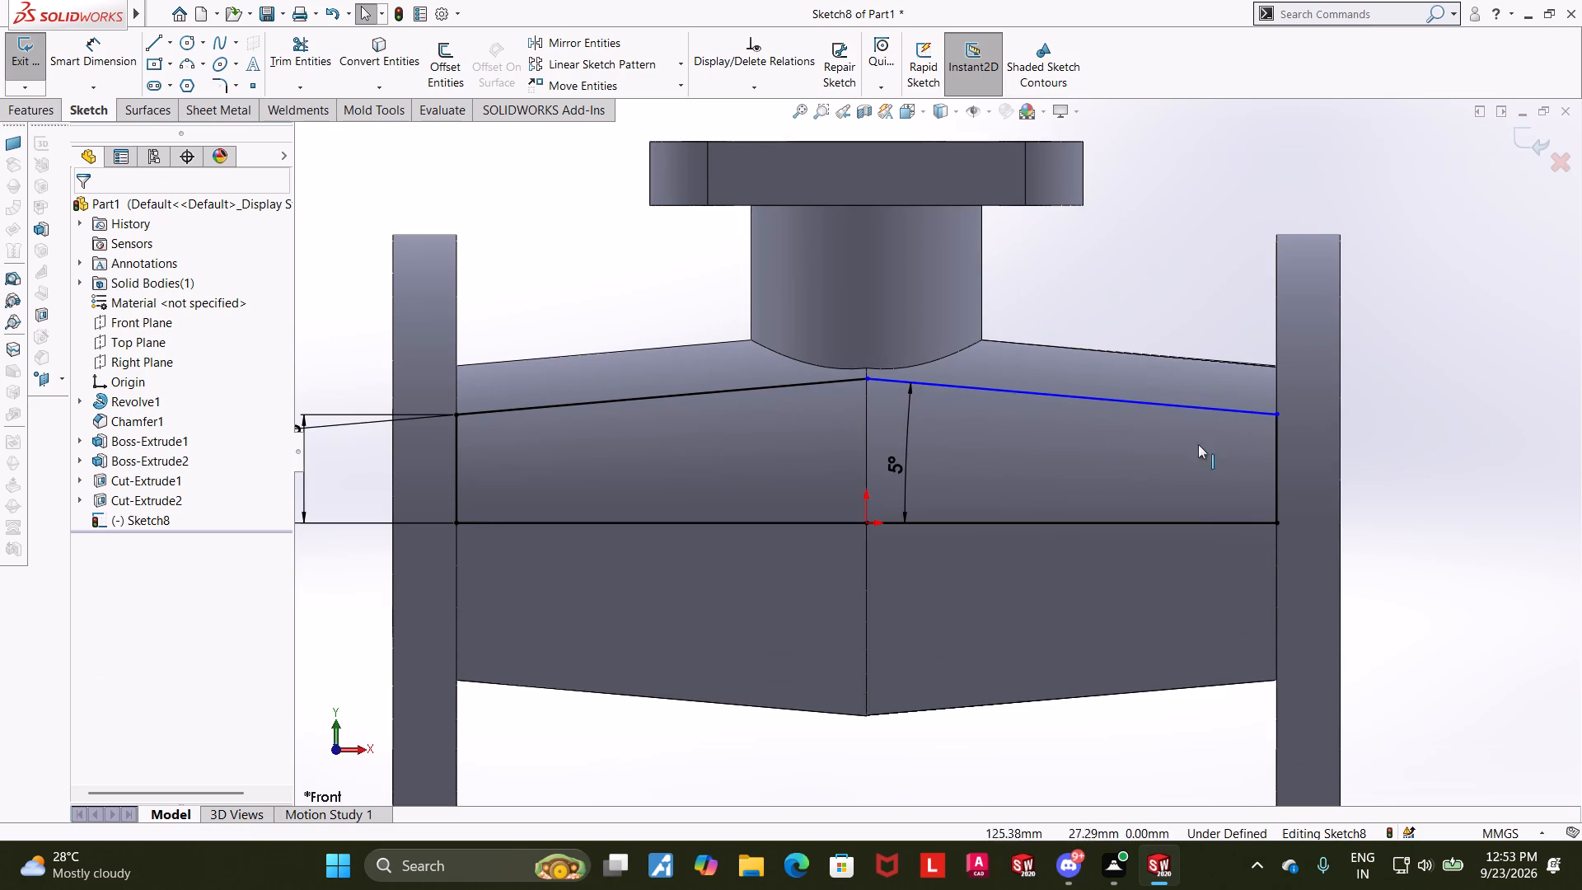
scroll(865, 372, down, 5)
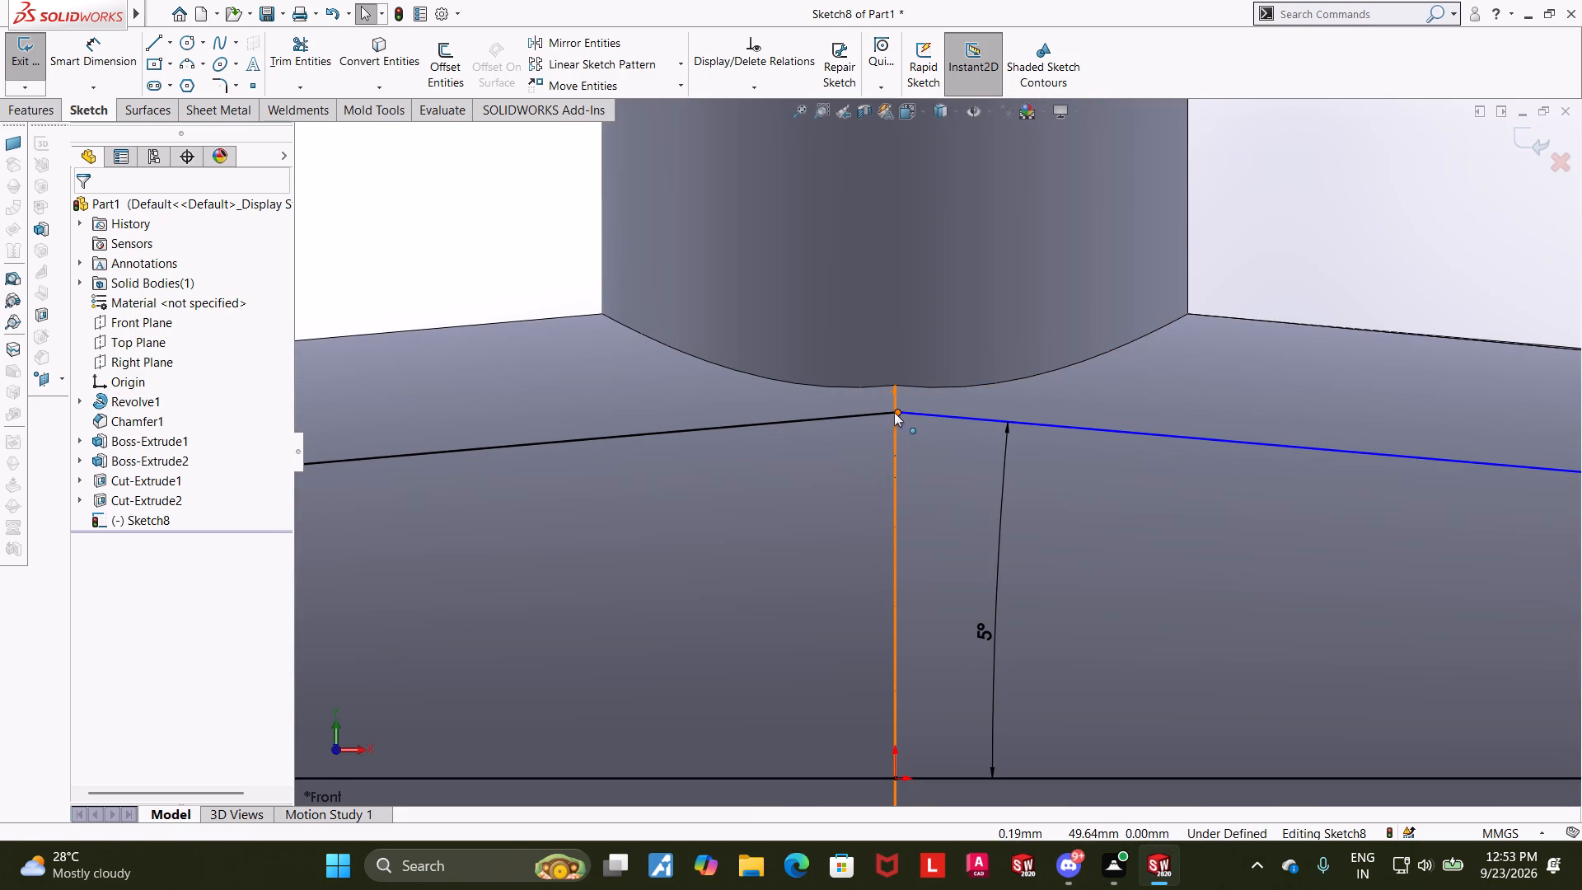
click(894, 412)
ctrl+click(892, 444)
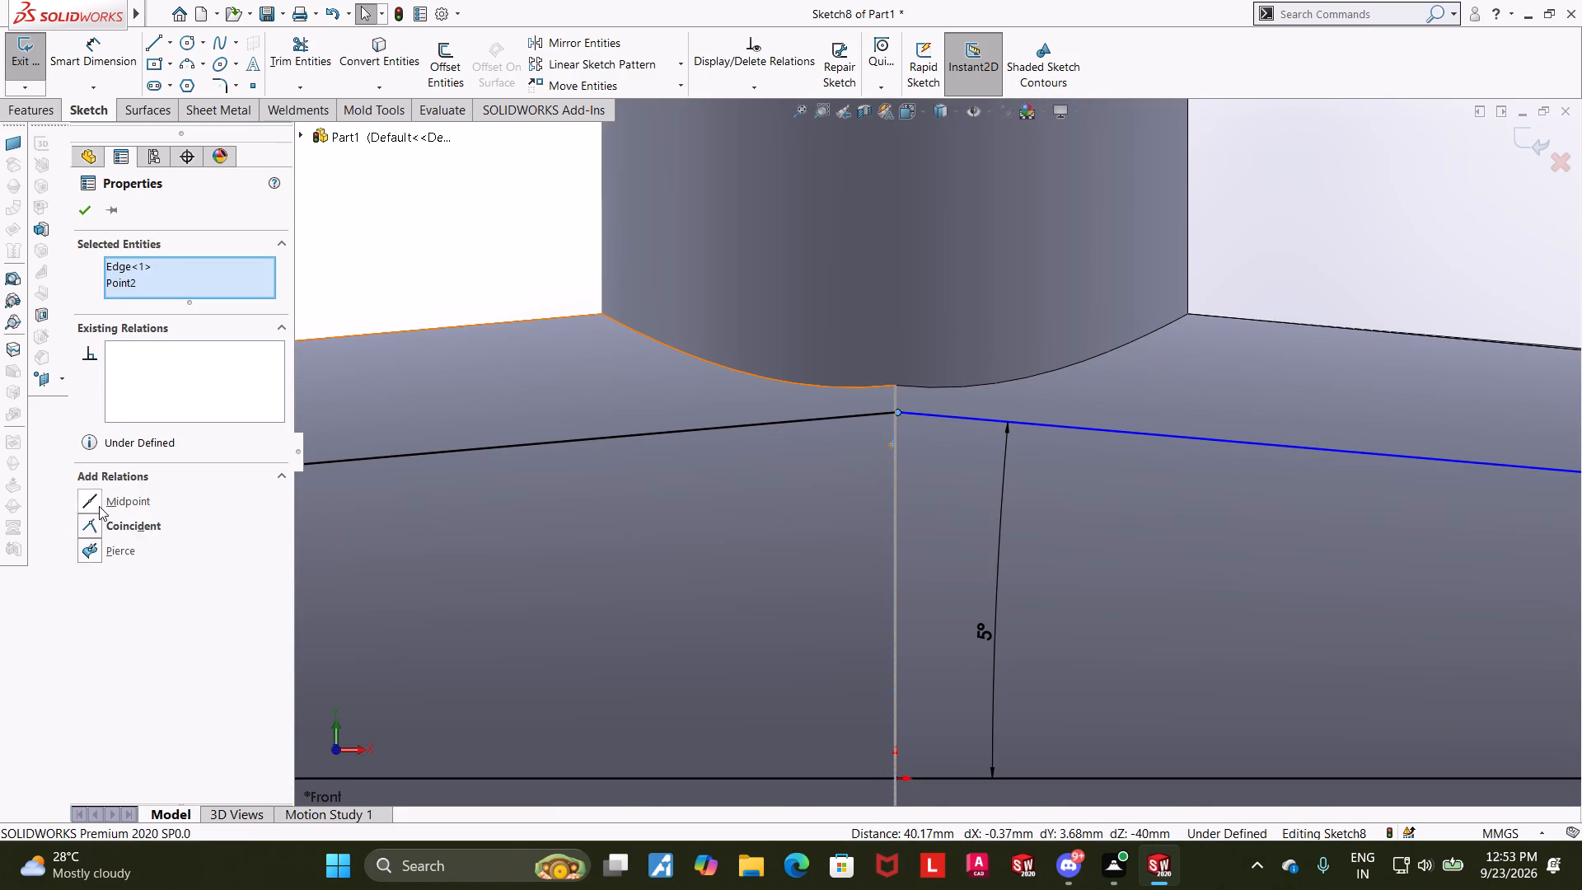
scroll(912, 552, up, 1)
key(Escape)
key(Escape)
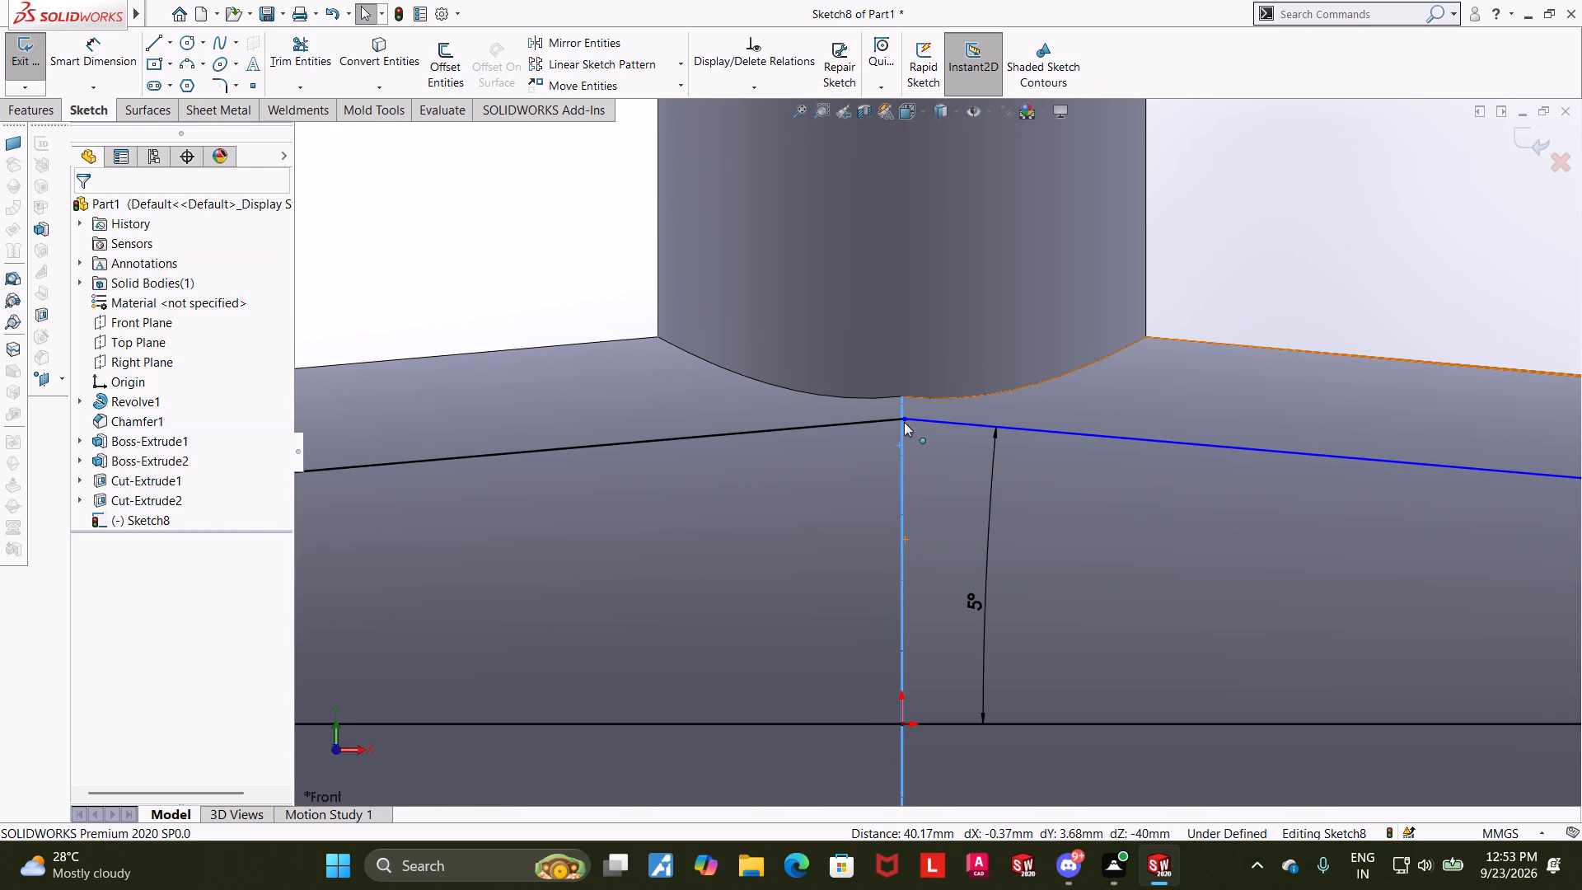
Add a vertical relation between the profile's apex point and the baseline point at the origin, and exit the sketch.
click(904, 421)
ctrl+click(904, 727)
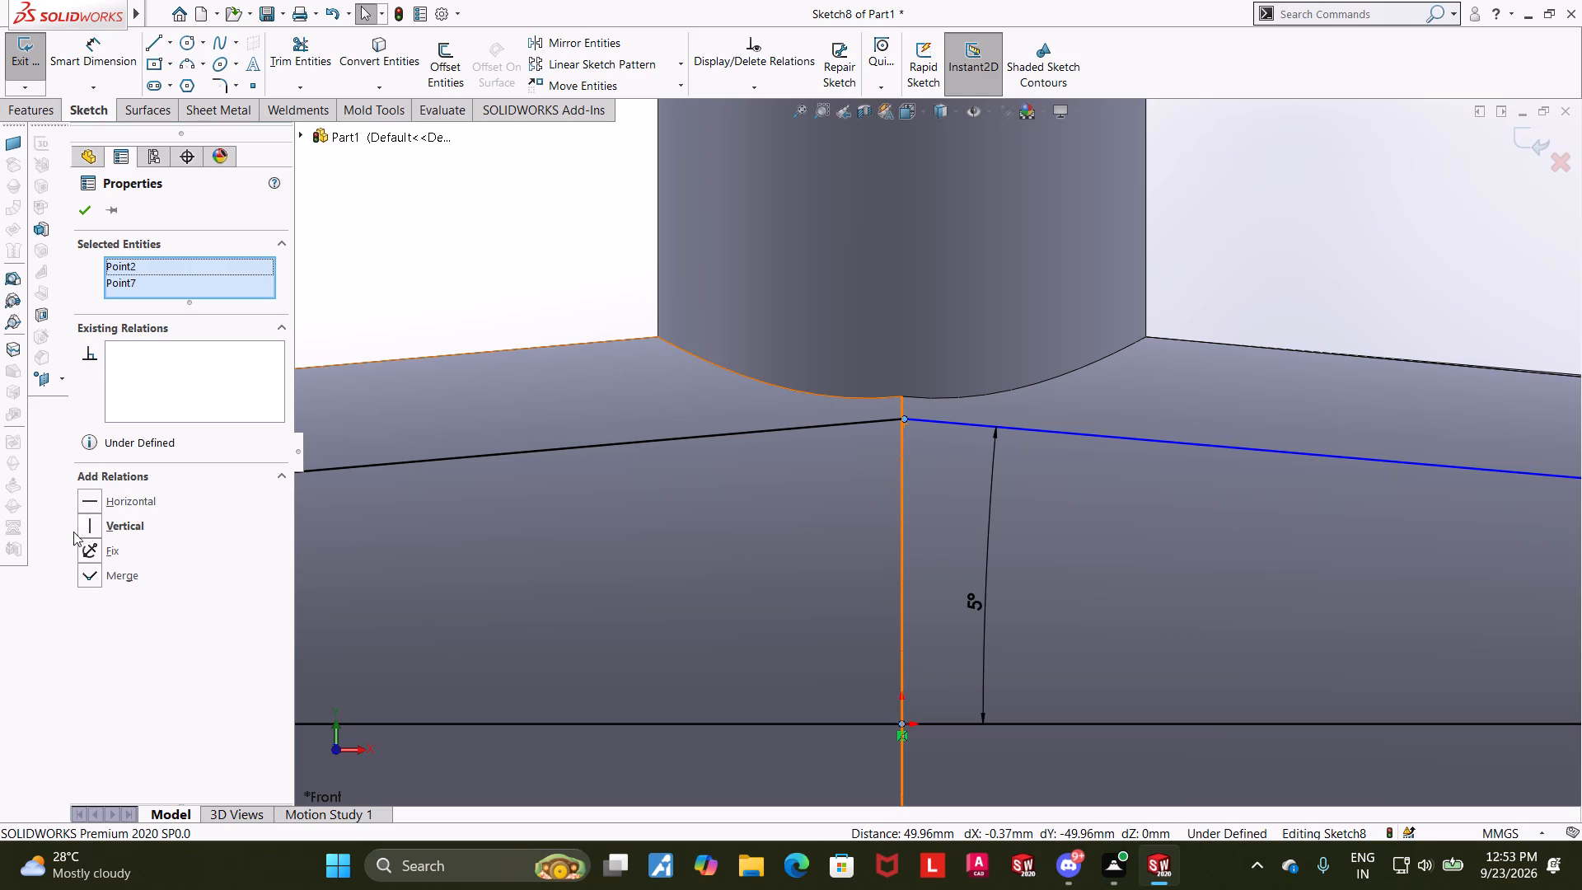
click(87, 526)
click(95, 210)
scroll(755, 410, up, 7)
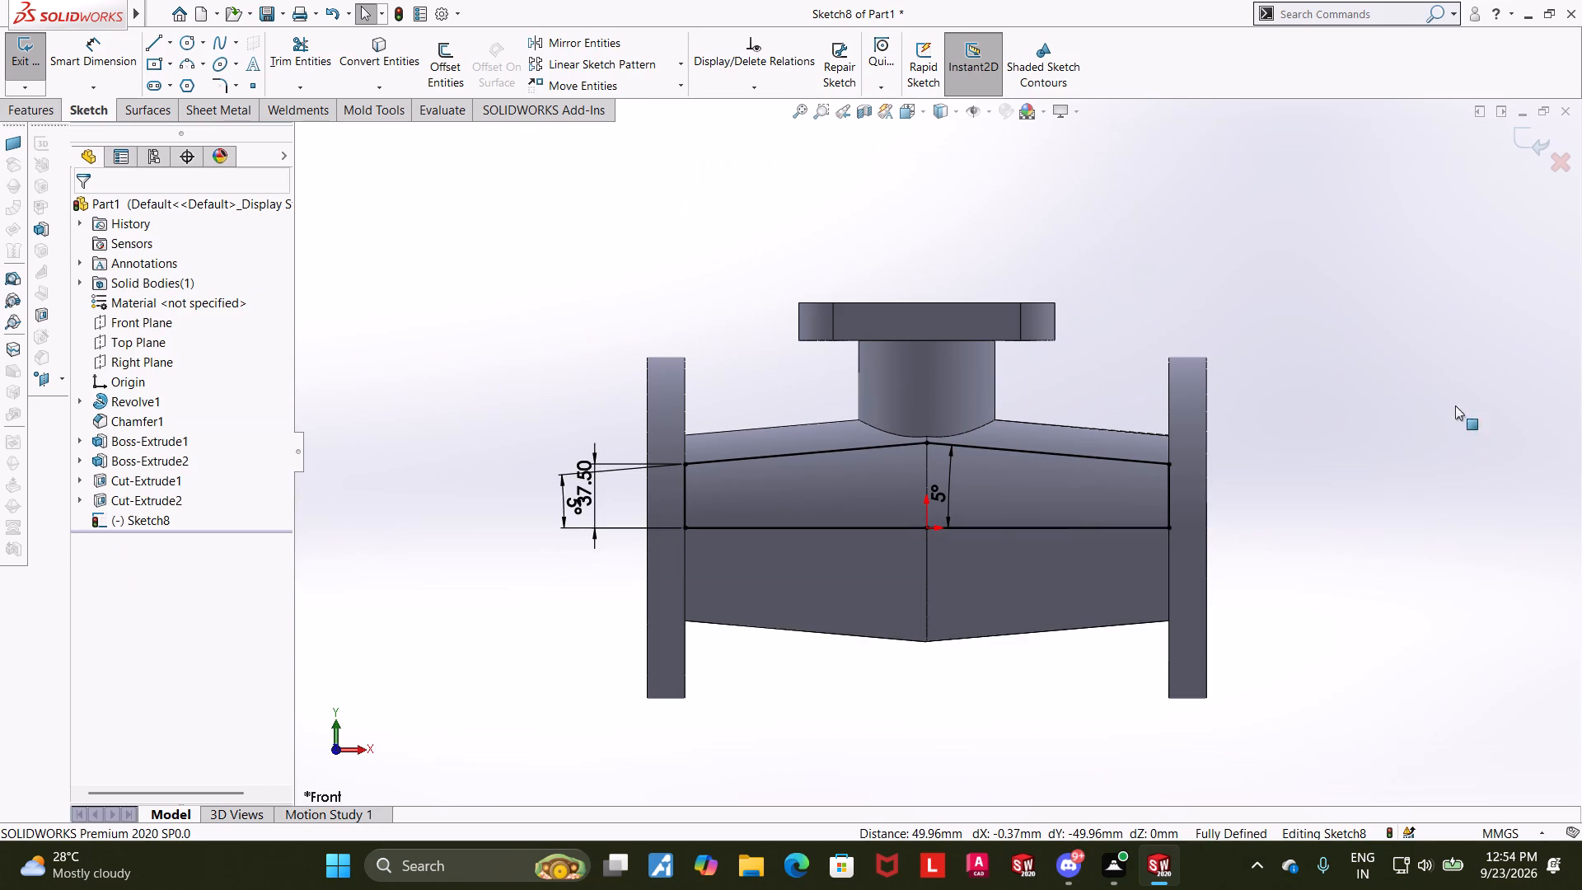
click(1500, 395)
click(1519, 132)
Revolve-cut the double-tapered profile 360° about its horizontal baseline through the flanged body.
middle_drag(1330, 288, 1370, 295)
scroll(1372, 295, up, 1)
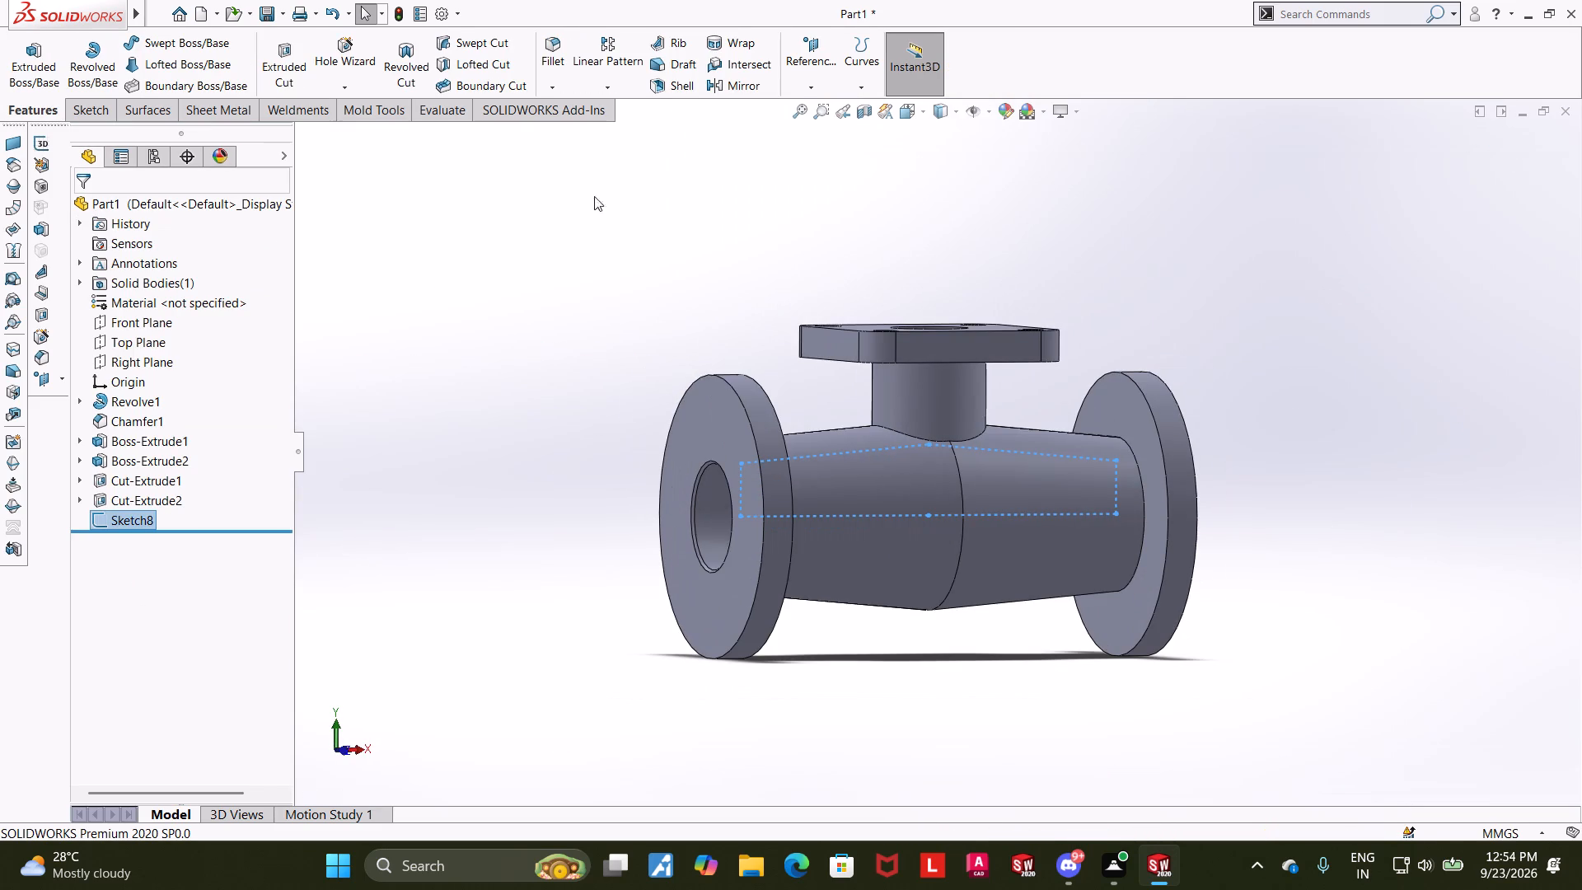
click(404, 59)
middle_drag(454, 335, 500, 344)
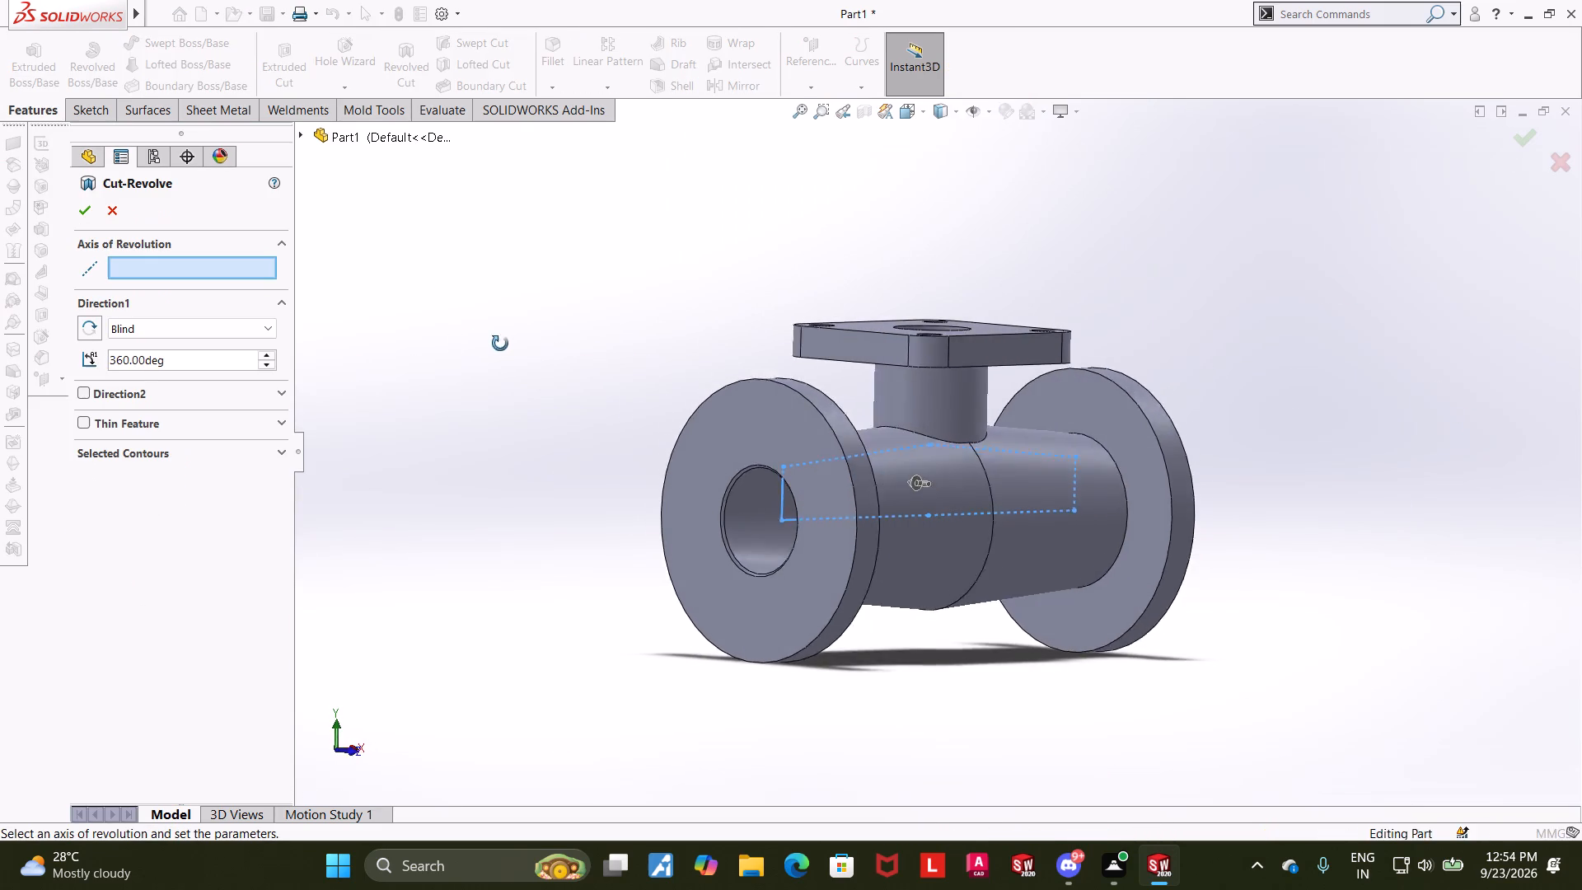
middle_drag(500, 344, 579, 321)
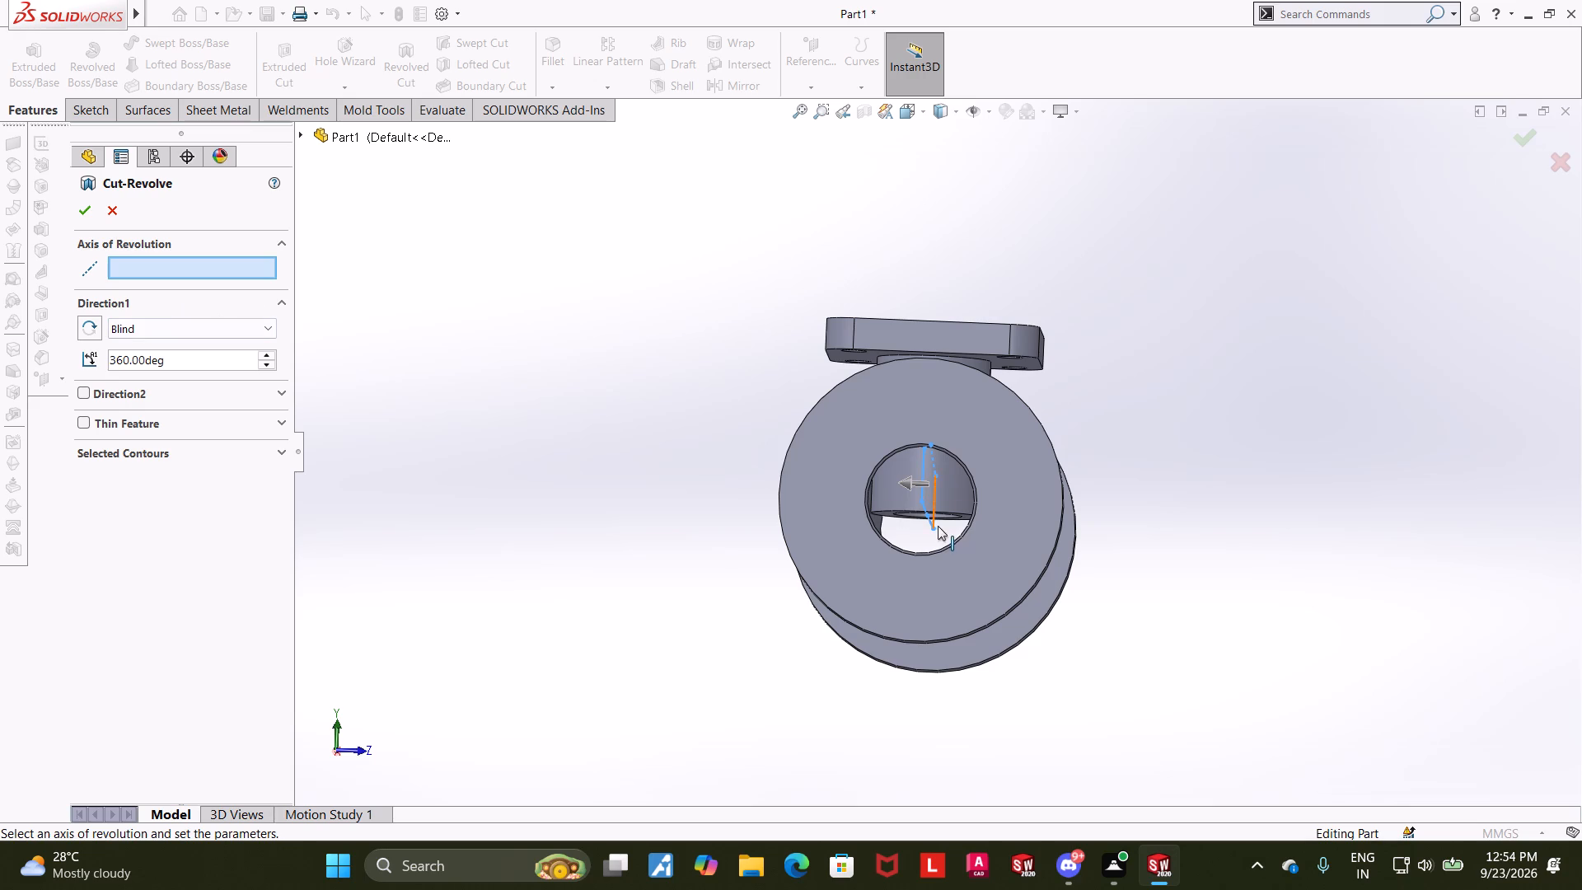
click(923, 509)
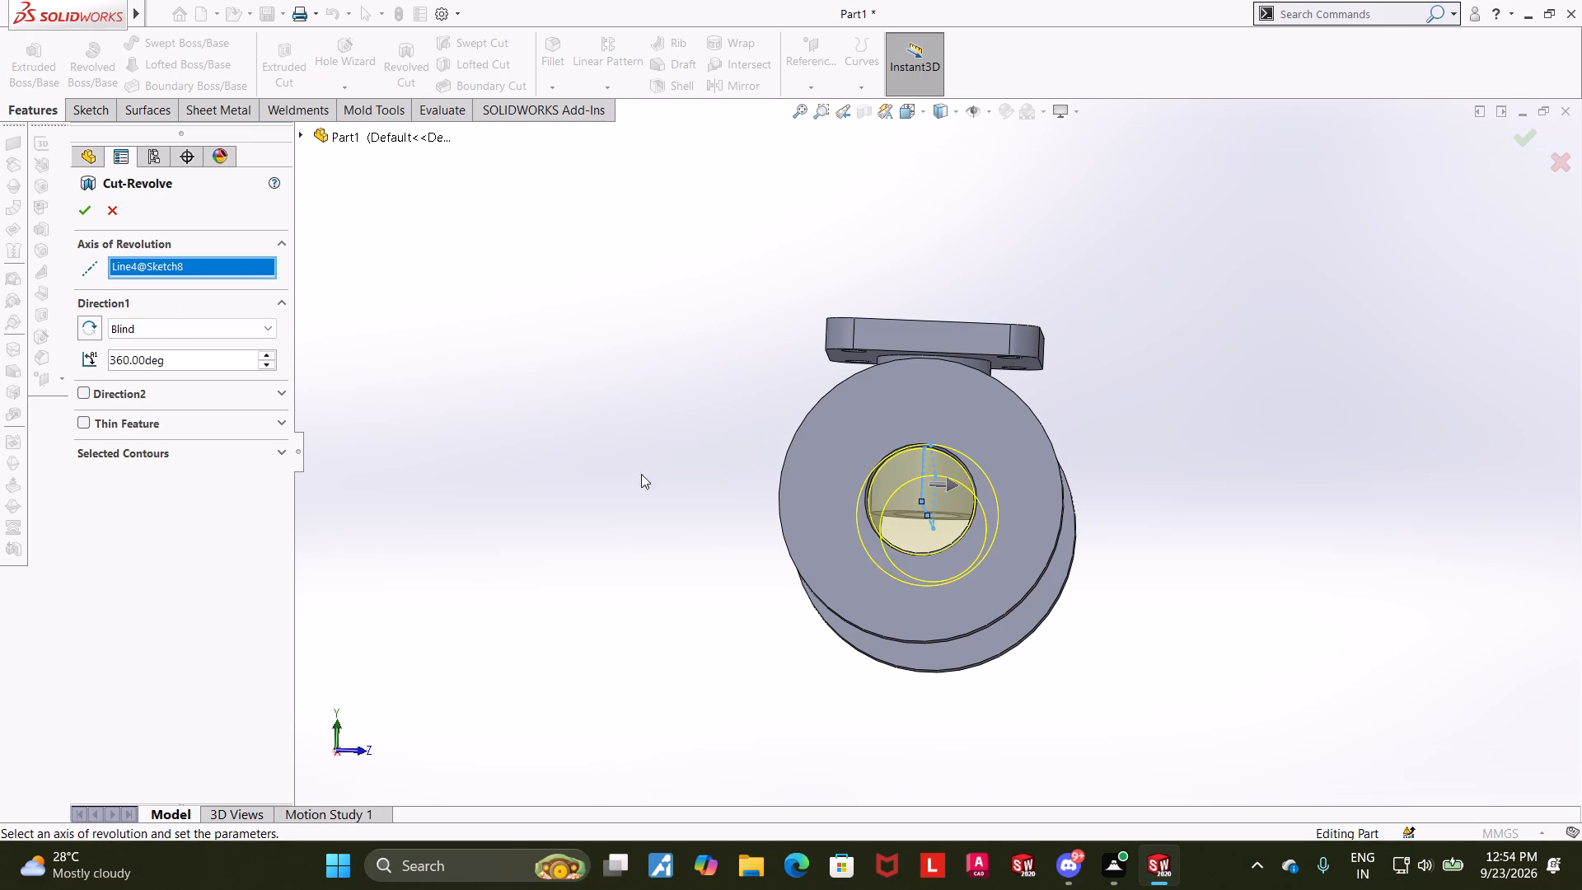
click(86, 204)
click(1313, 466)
Examine the inside of the revolved bore where the upper boss meets it.
middle_drag(1164, 453, 1165, 454)
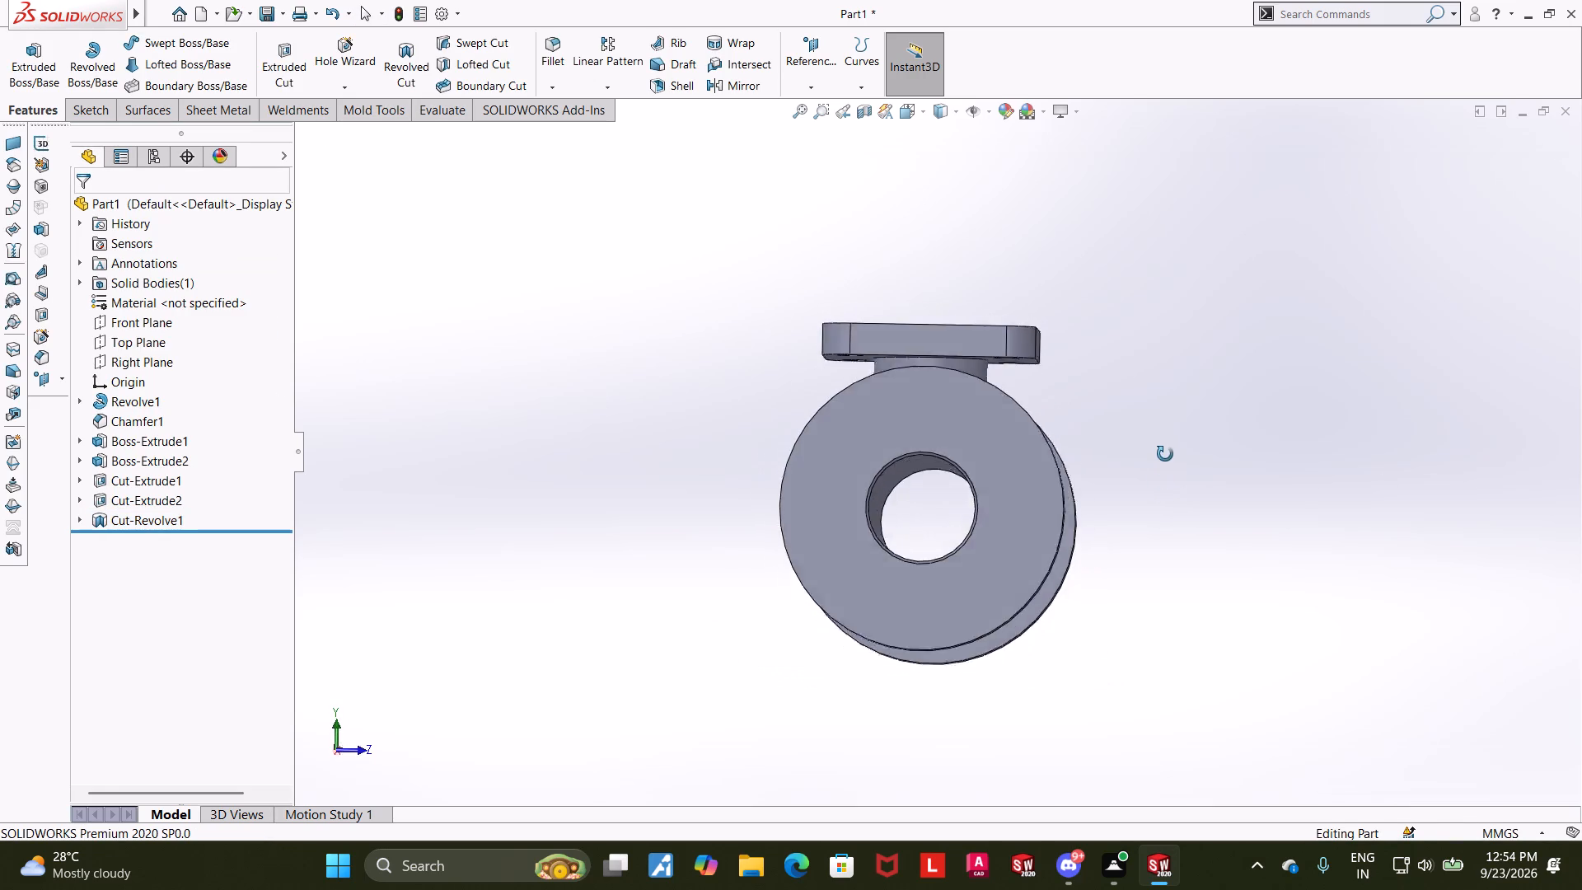
middle_drag(1165, 454, 1180, 429)
scroll(1157, 437, up, 1)
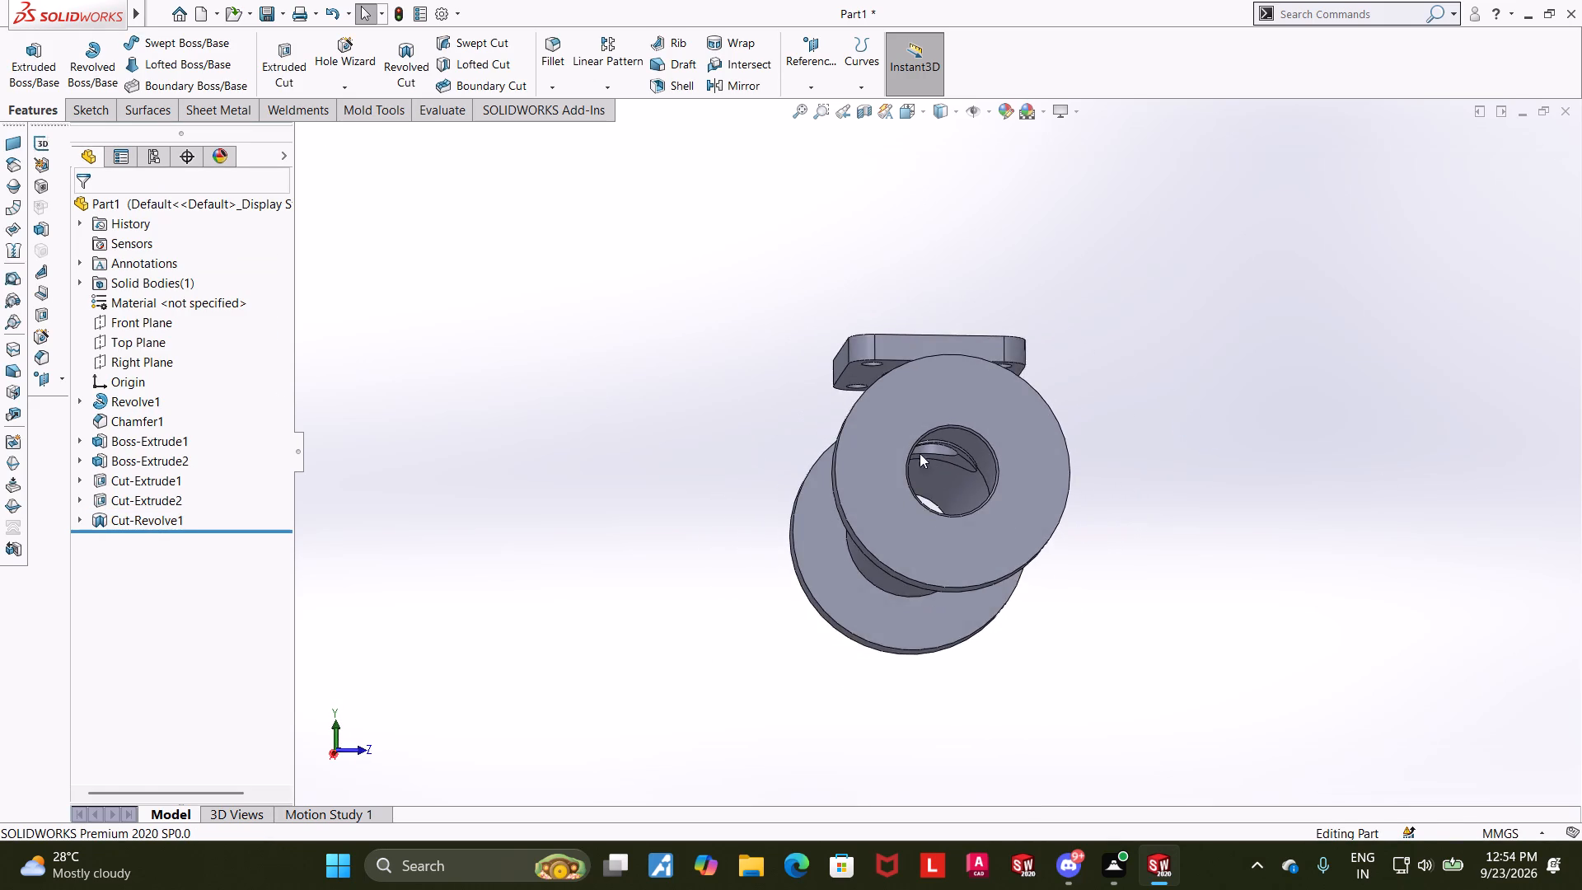
scroll(920, 453, down, 6)
scroll(1101, 429, down, 4)
middle_drag(1064, 447, 1038, 466)
scroll(1039, 466, up, 1)
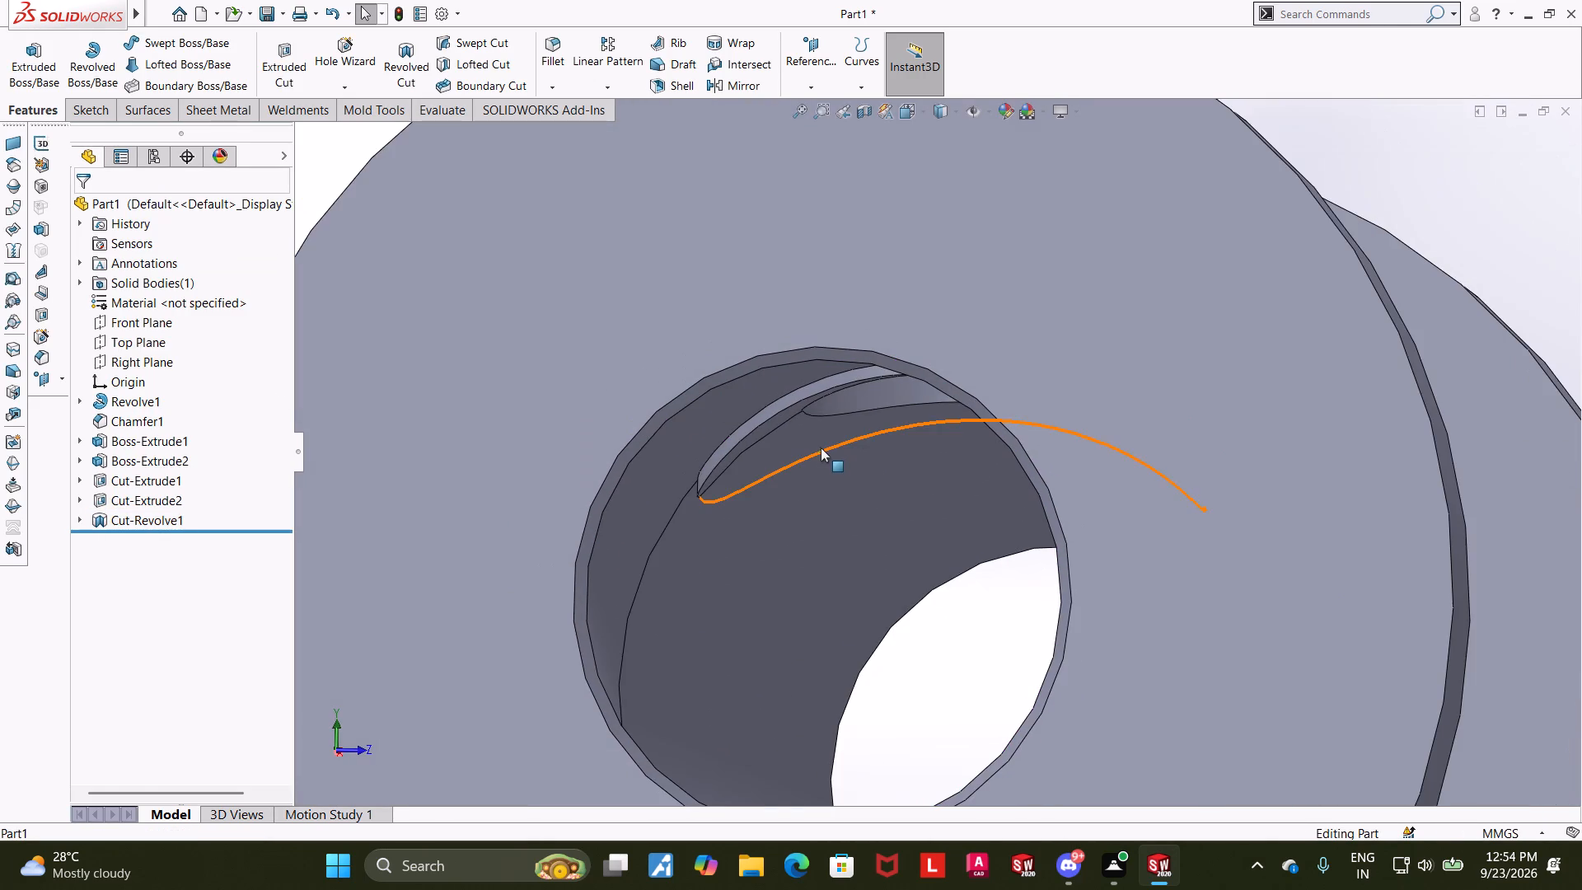
middle_drag(826, 423, 829, 405)
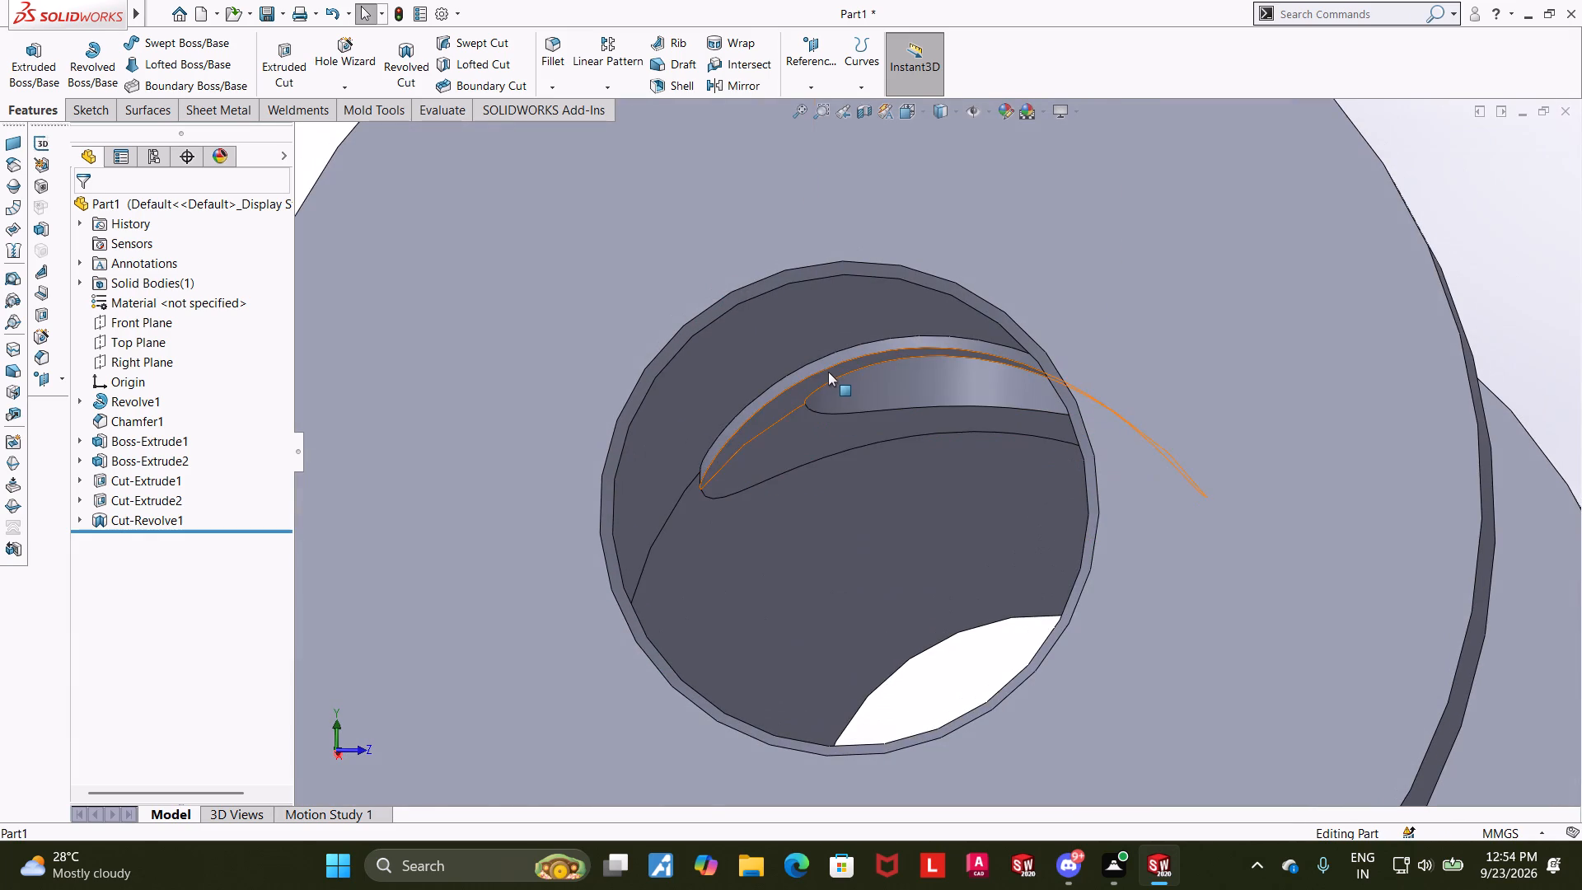
scroll(822, 363, up, 4)
middle_drag(826, 405, 826, 452)
scroll(826, 407, up, 1)
middle_drag(475, 500, 466, 532)
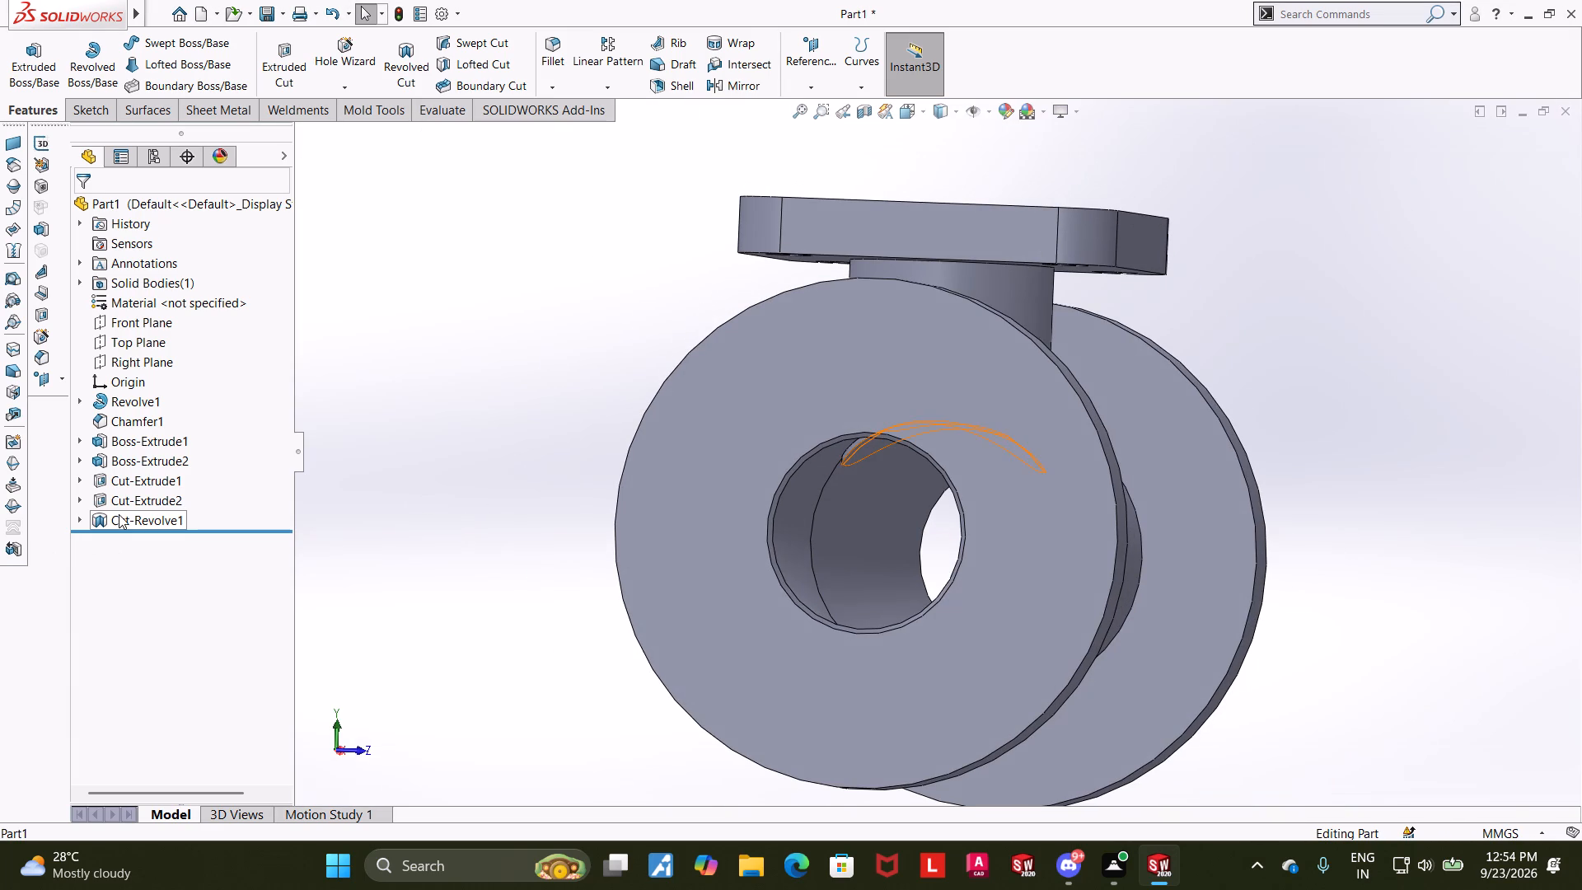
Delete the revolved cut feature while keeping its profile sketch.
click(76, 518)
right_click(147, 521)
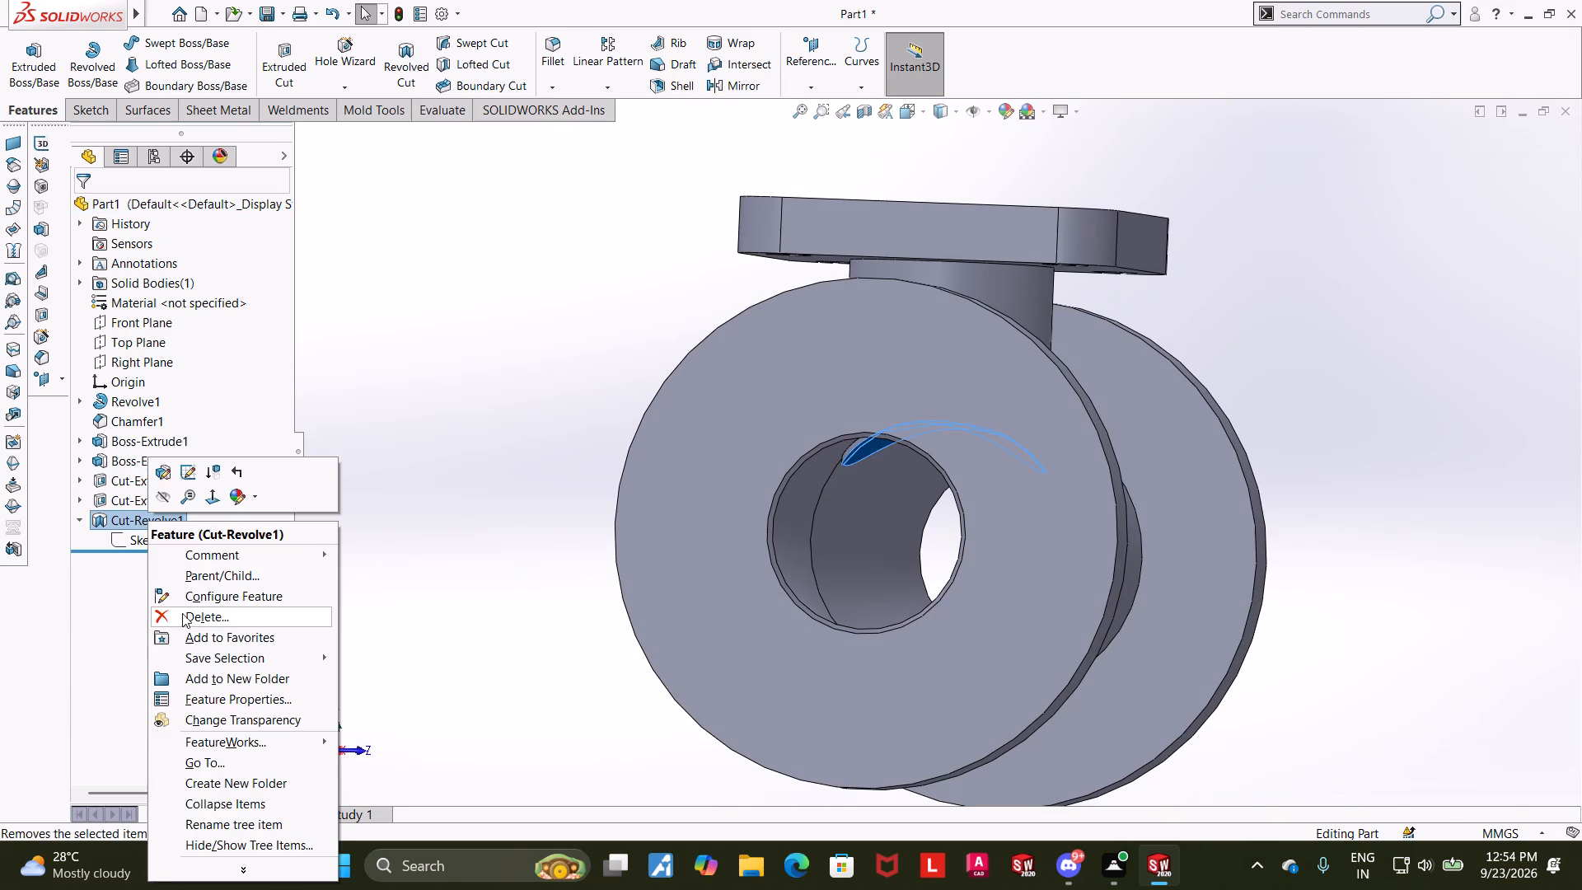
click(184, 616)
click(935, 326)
Delete the cylindrical boss extrusion beneath the square flange, keeping its circle sketch and continuing the rebuild without repairs.
middle_drag(427, 413, 417, 443)
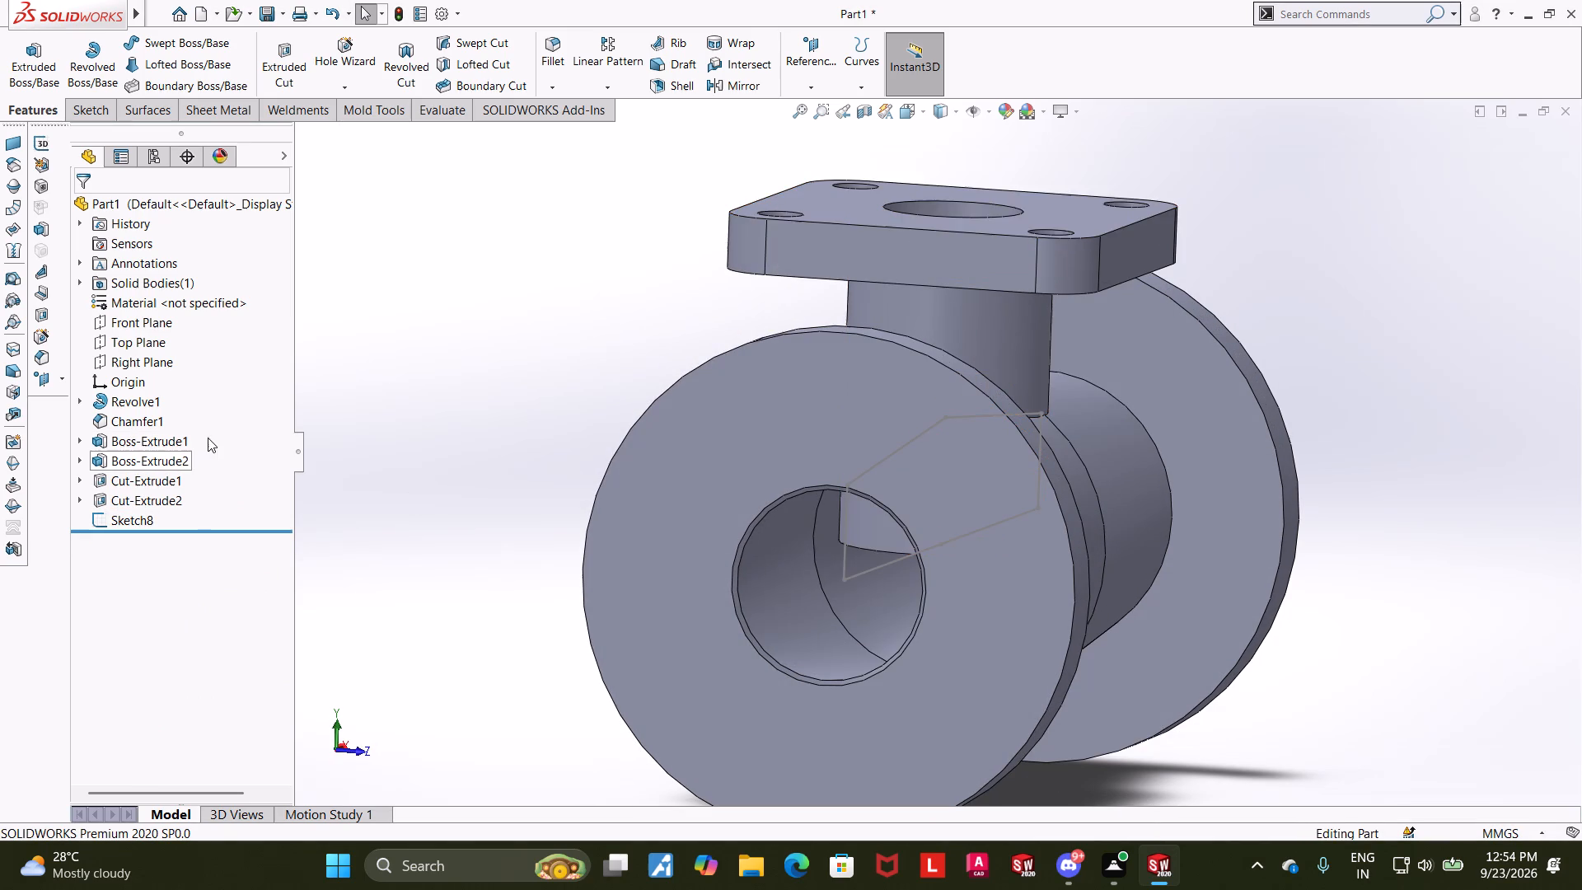
click(176, 441)
right_click(176, 441)
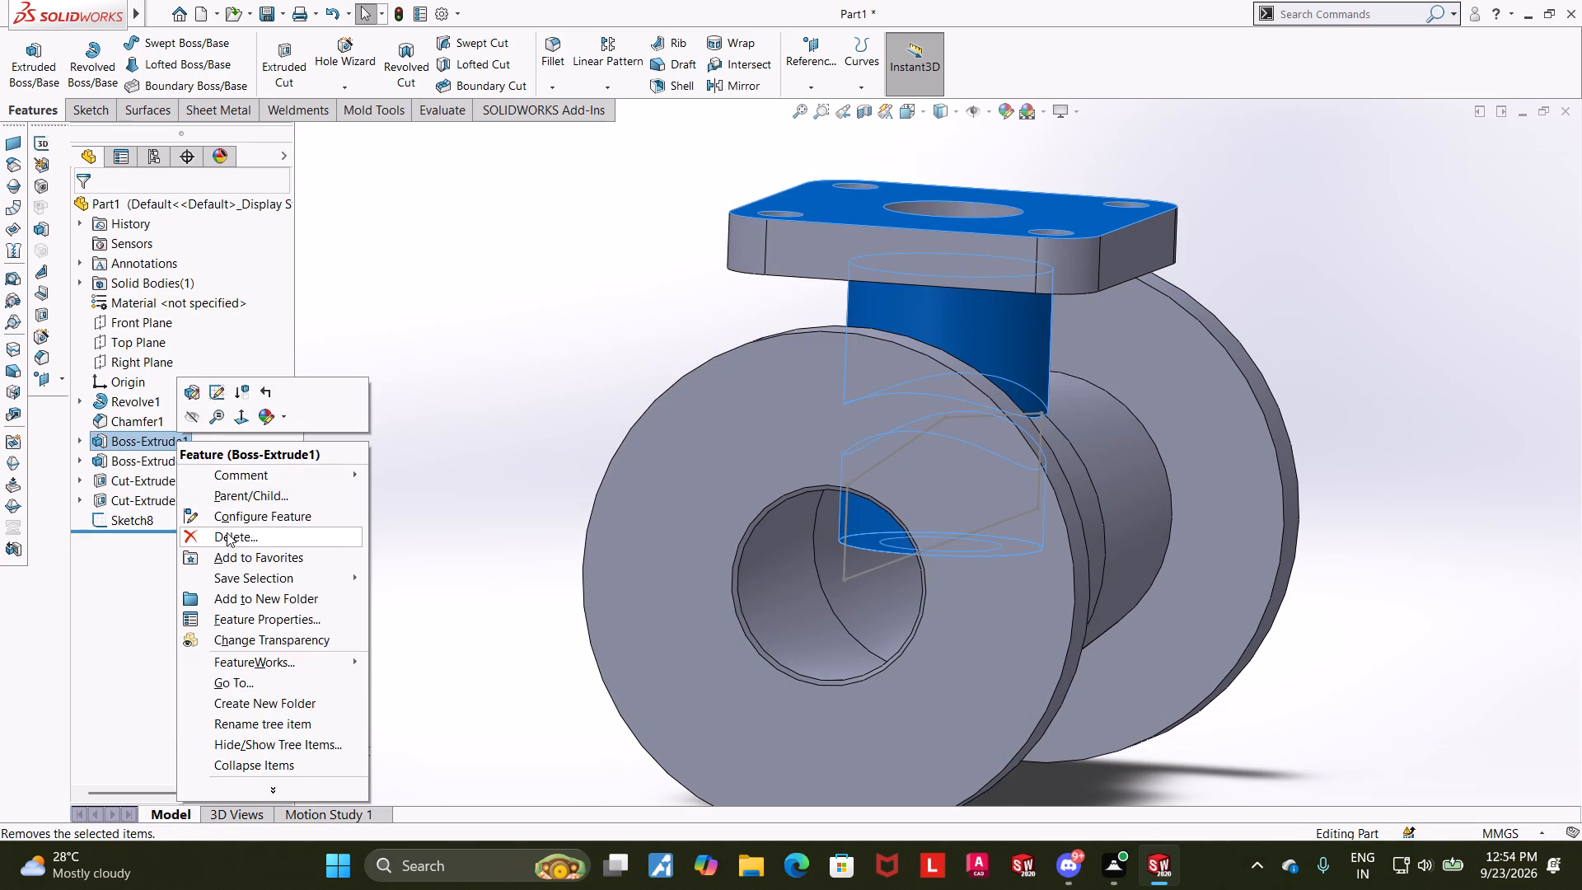
click(227, 533)
click(918, 331)
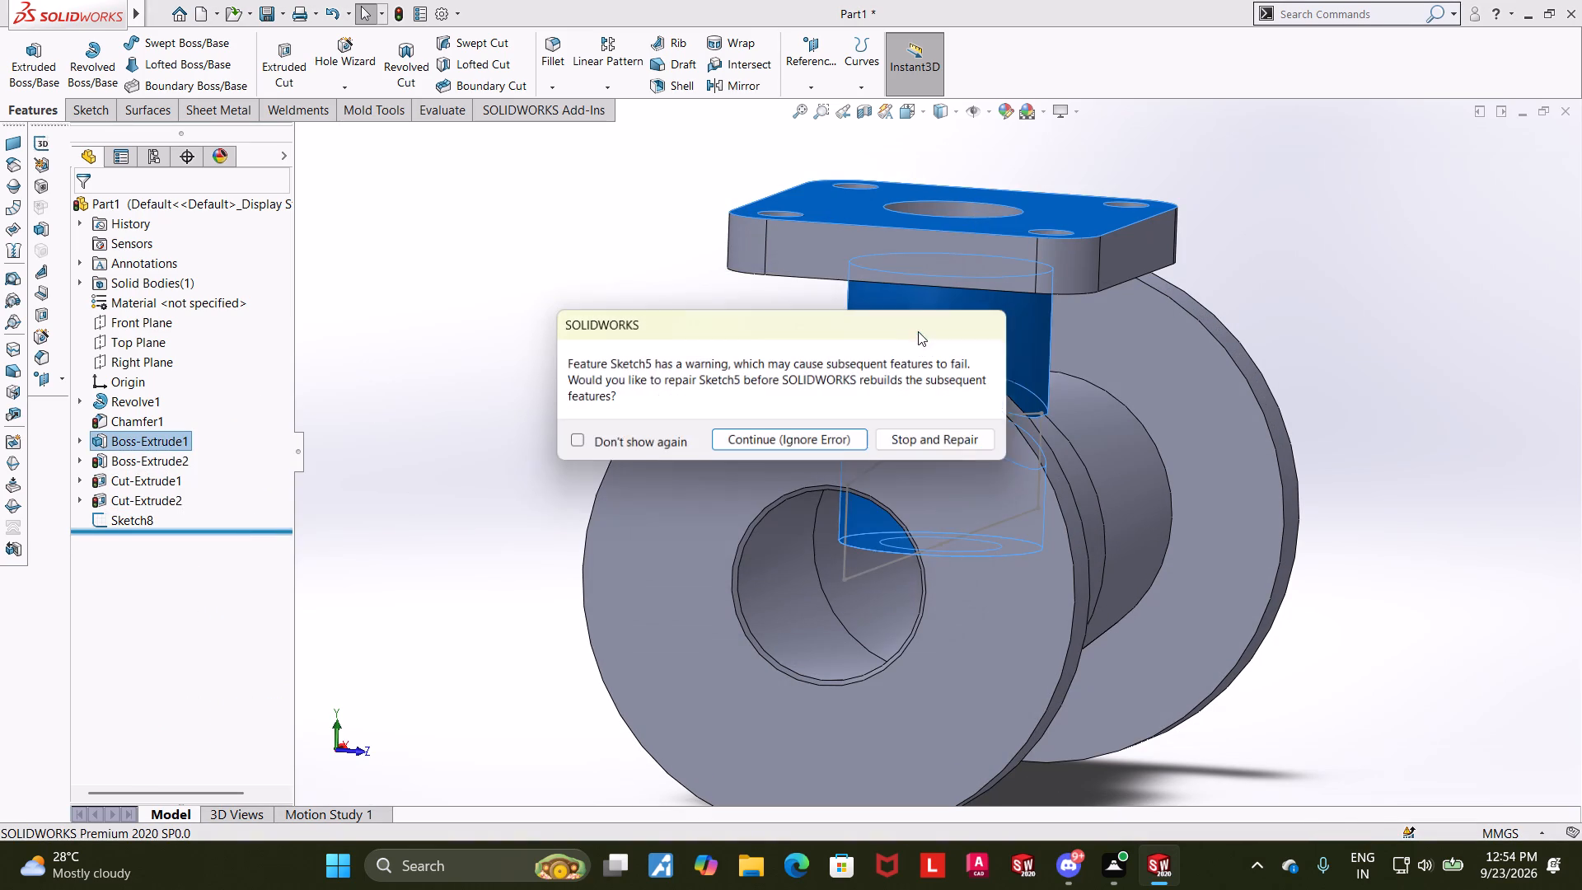
click(793, 438)
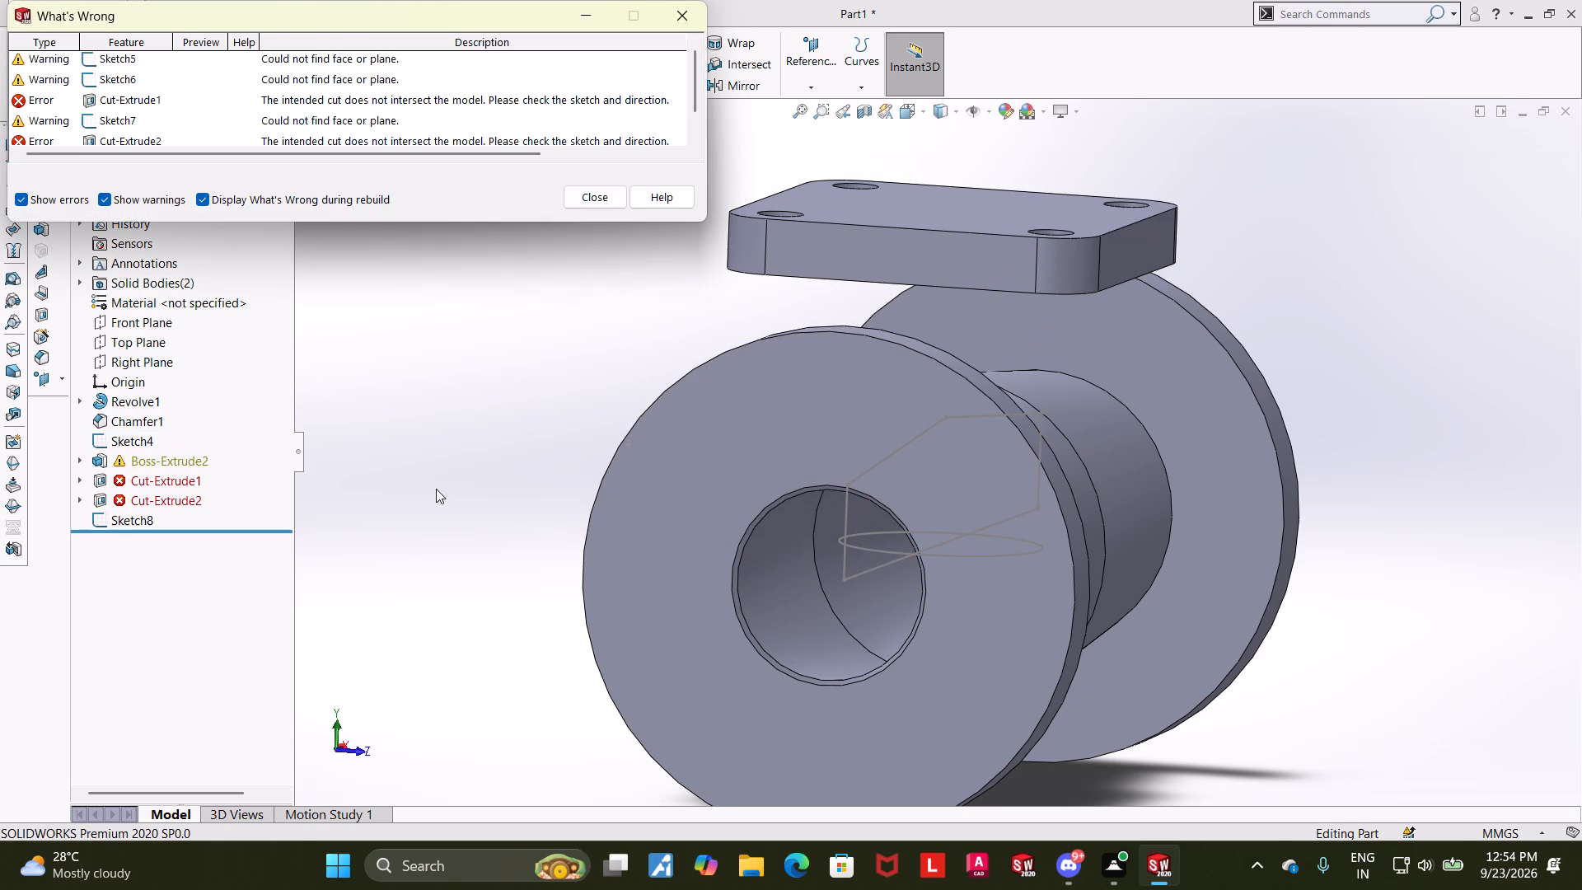
click(605, 199)
Delete the square flange extrusion, both extruded cuts and the double-tapered profile sketch, keeping the flange and cut sketches.
drag(222, 523, 155, 480)
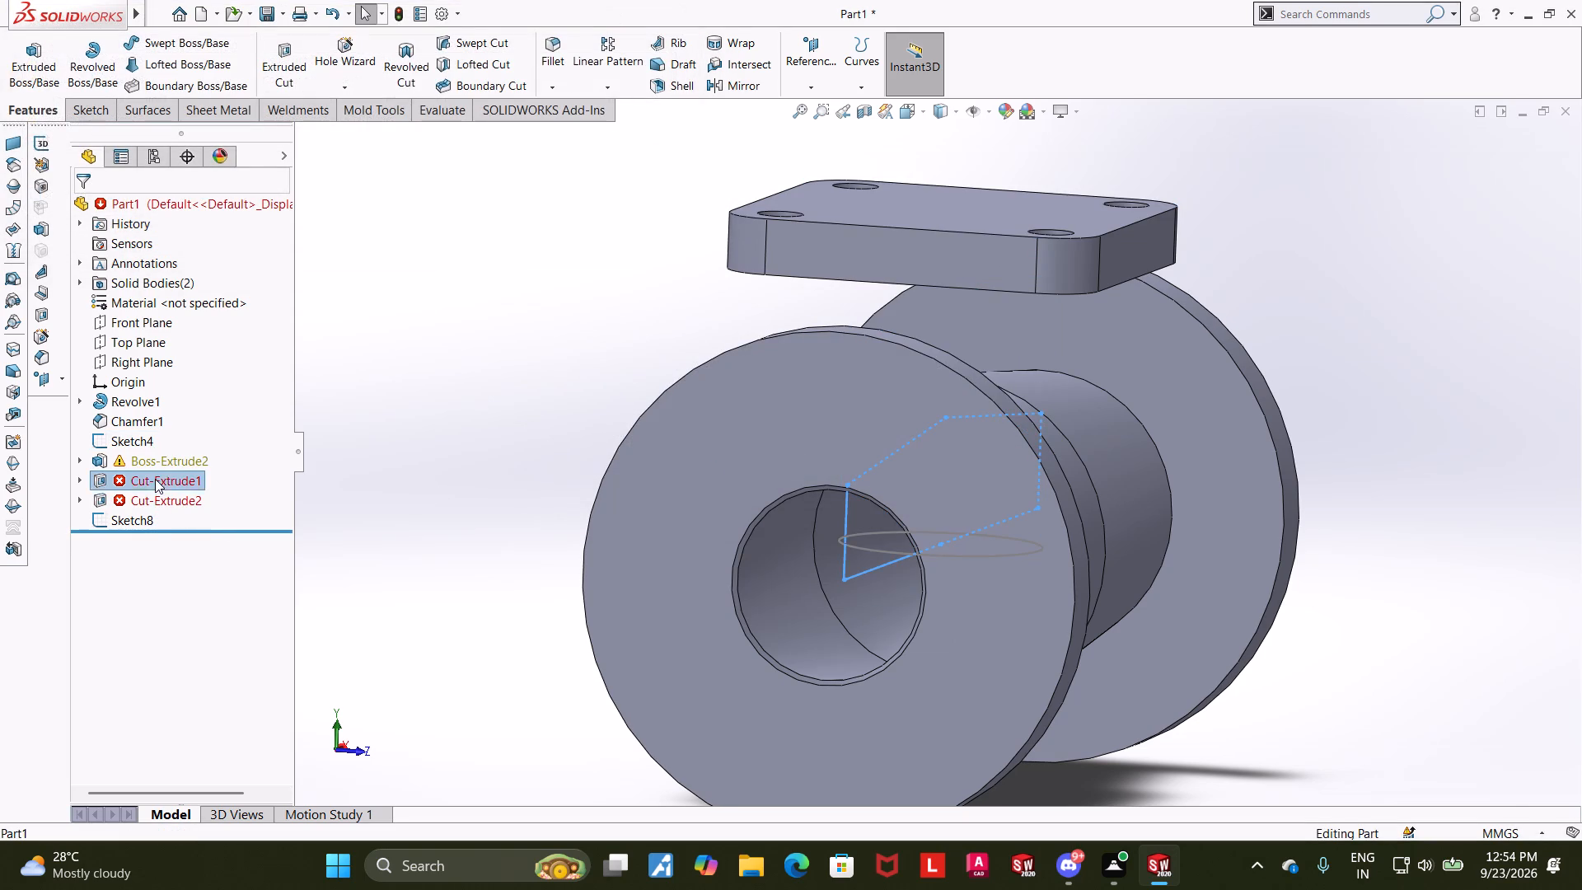
drag(204, 522, 141, 457)
right_click(146, 457)
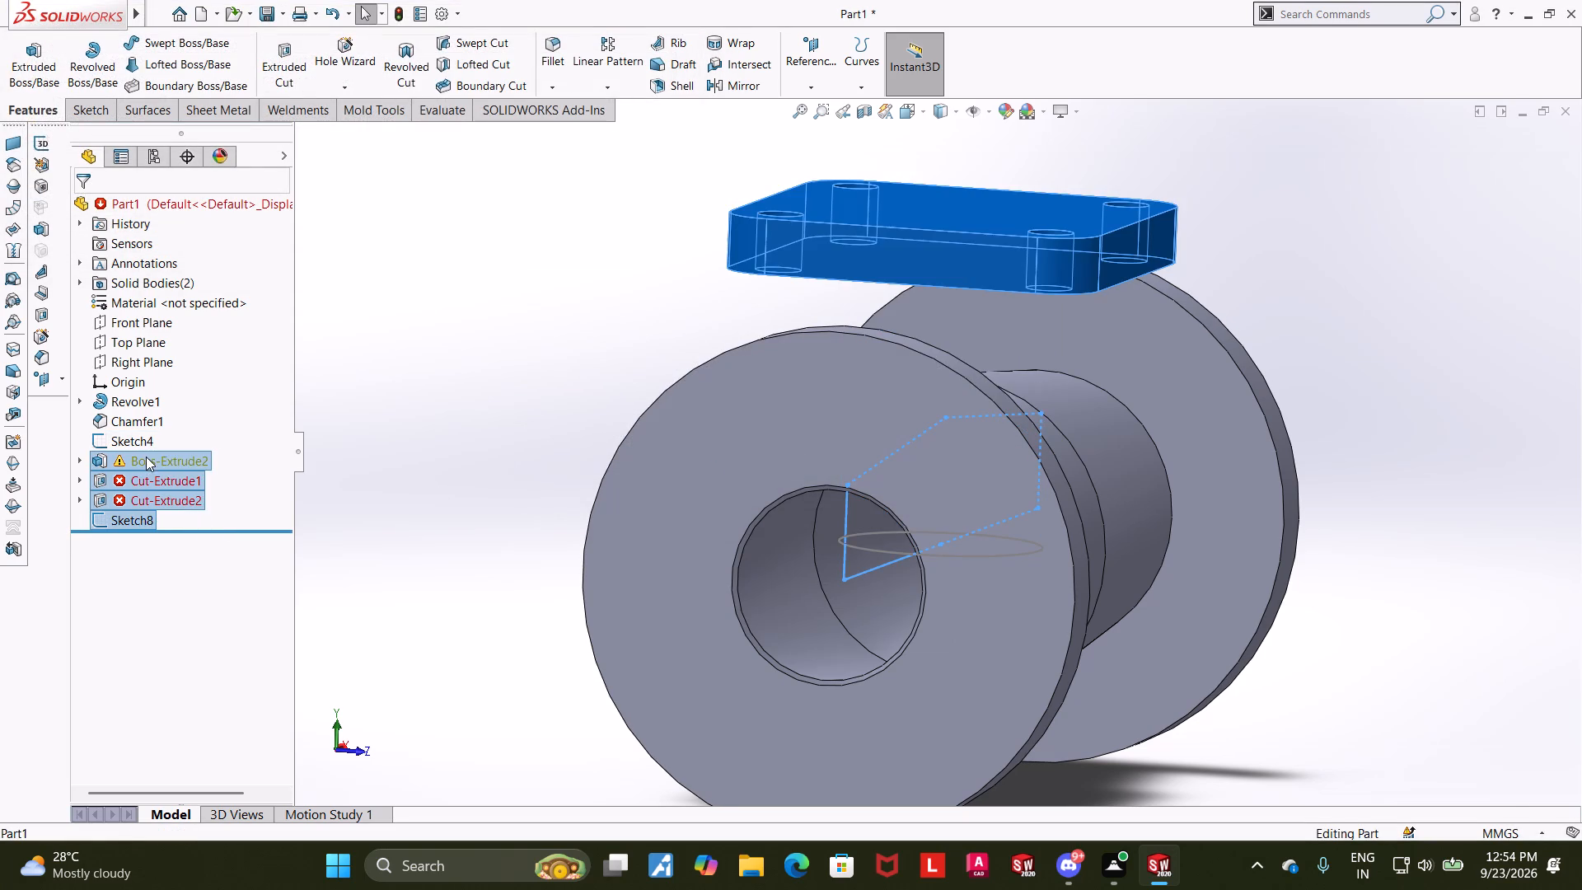
click(202, 535)
click(924, 317)
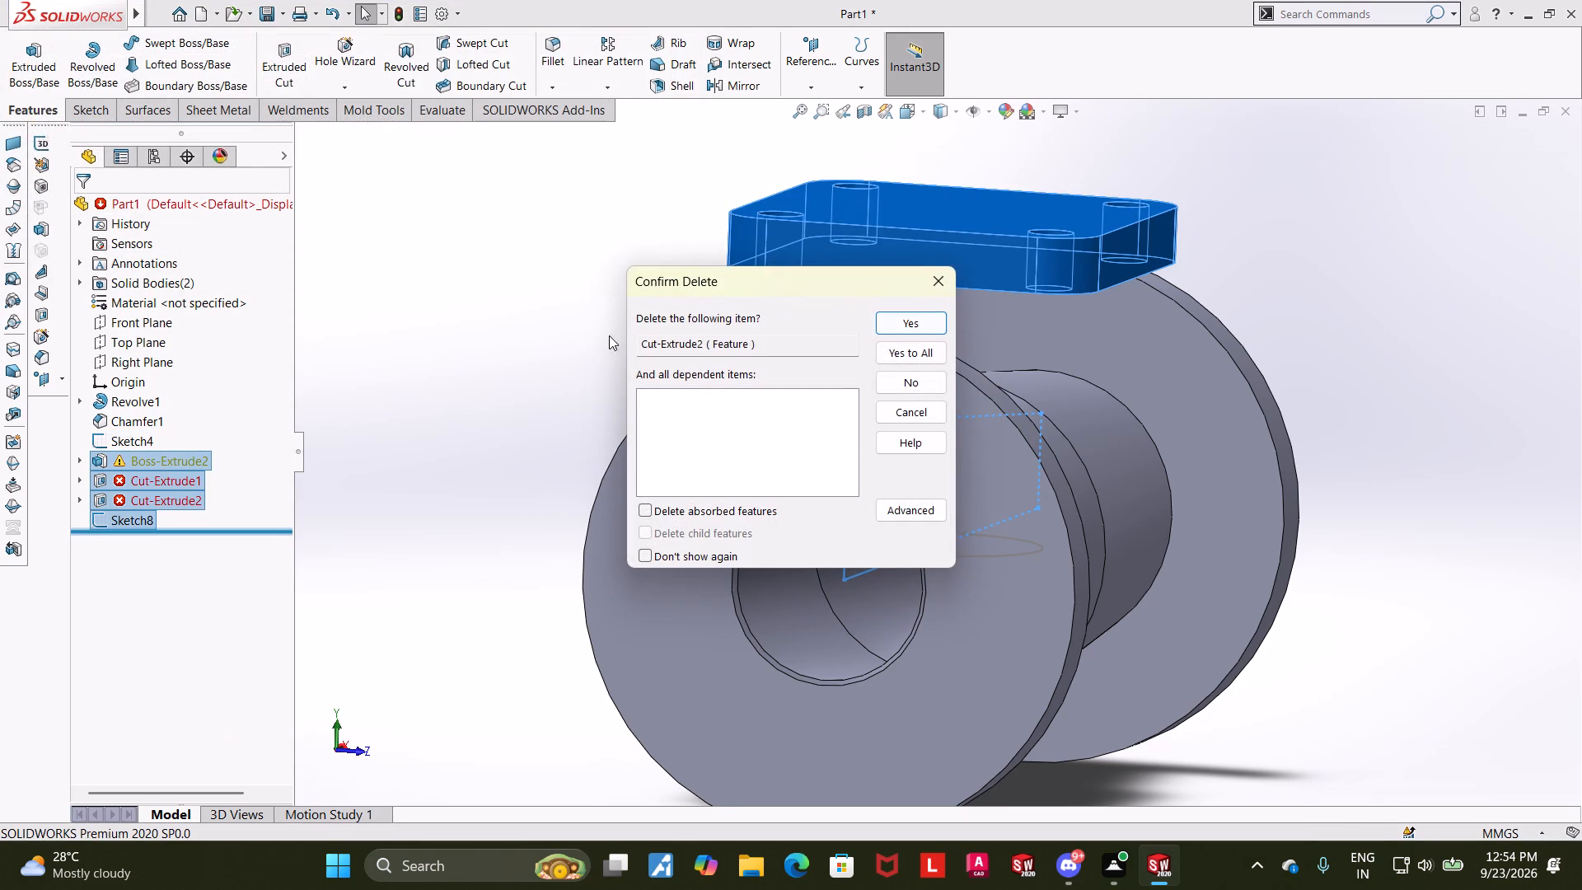
click(912, 349)
click(735, 441)
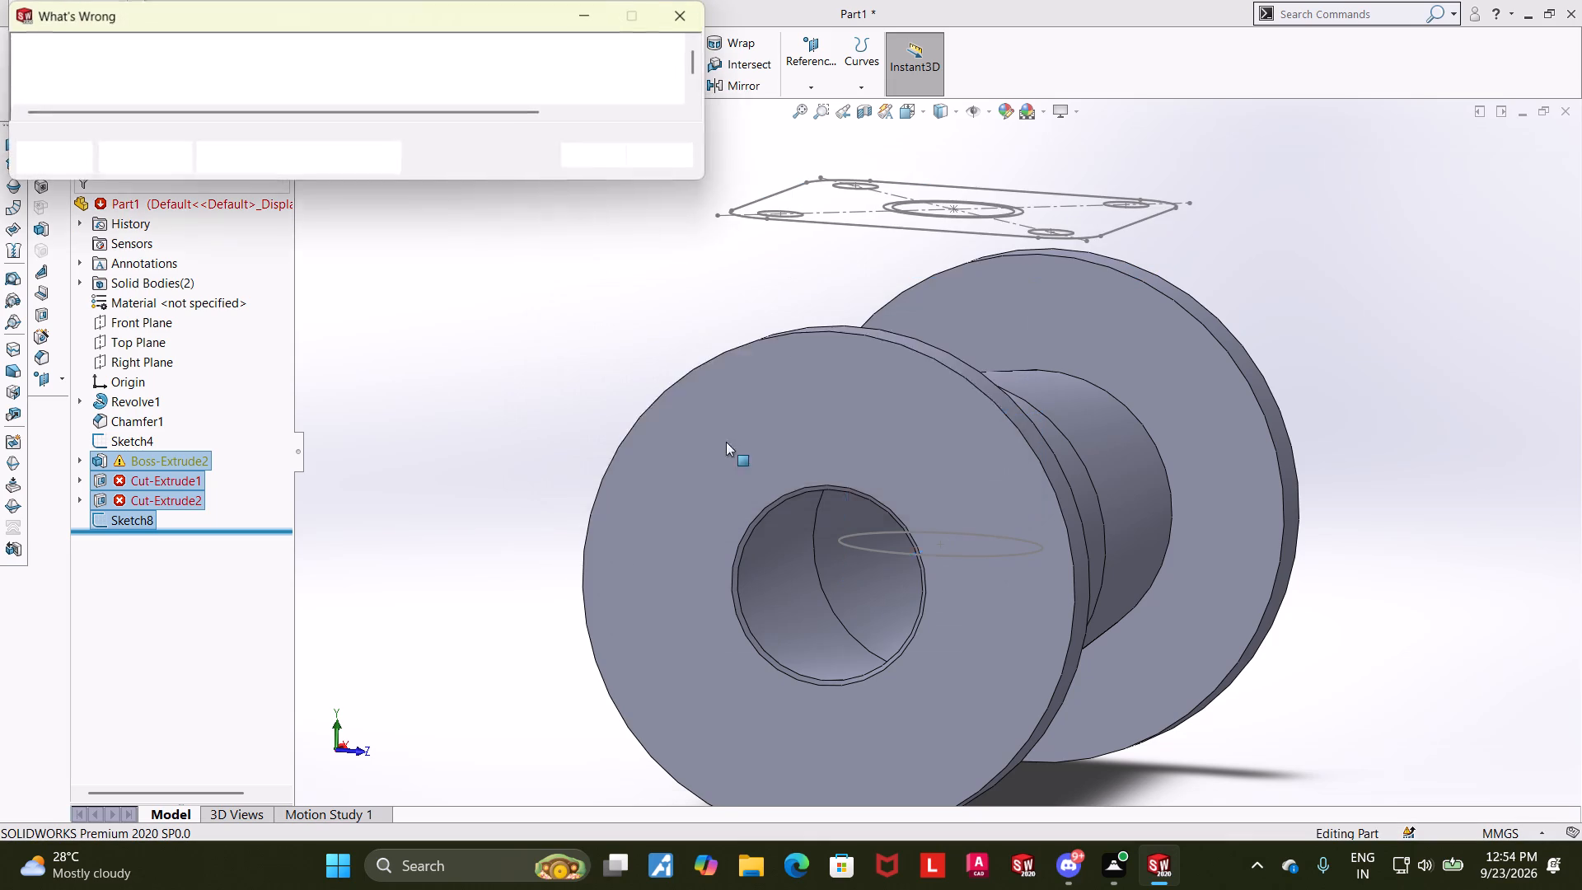
click(605, 160)
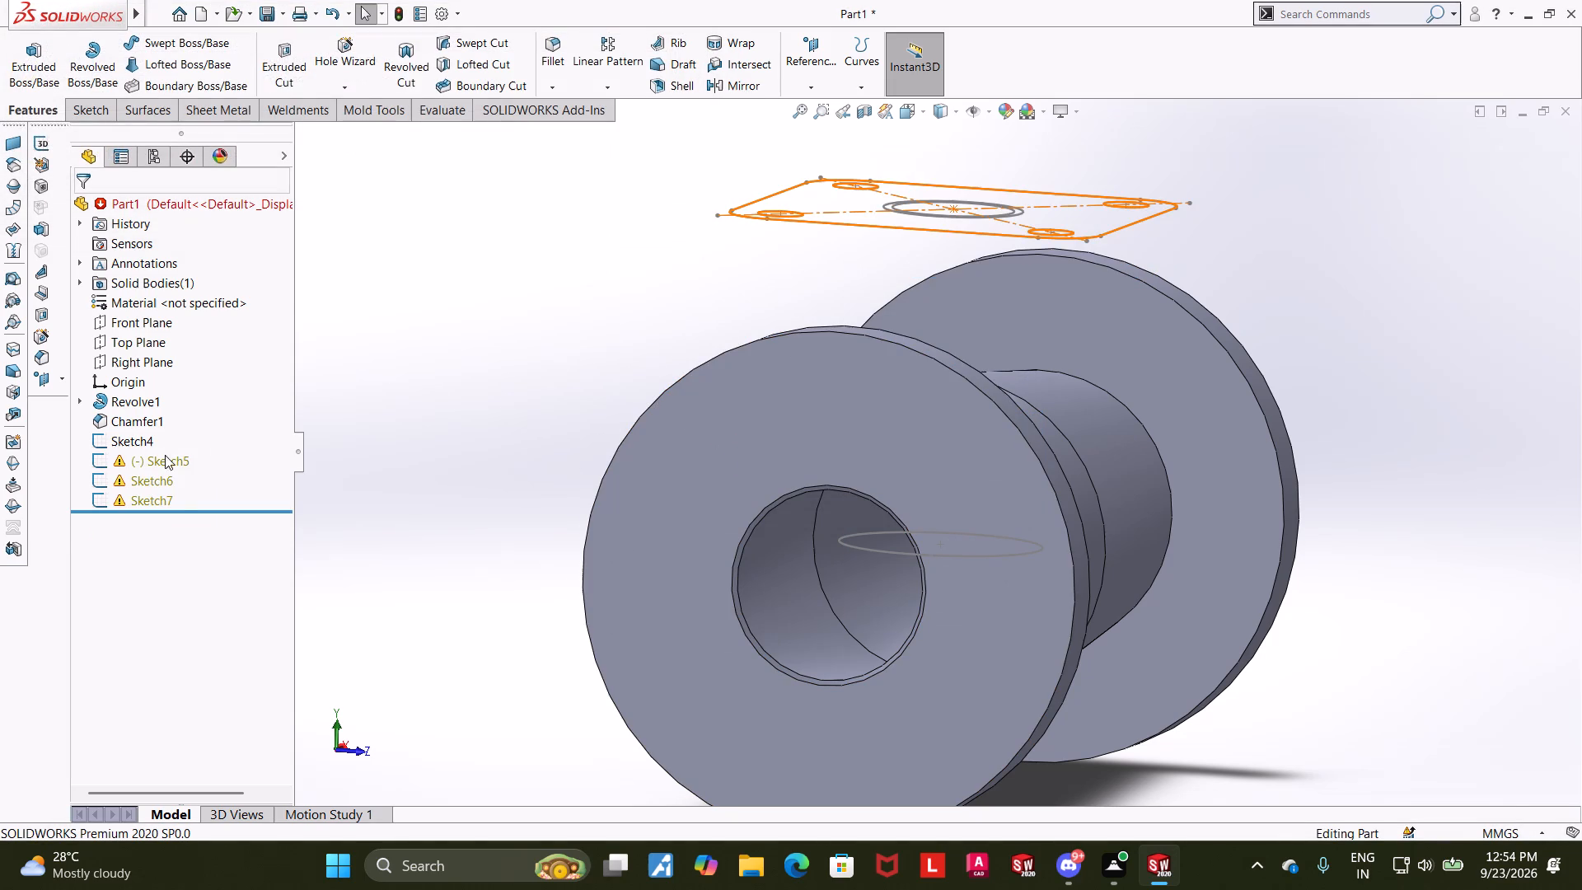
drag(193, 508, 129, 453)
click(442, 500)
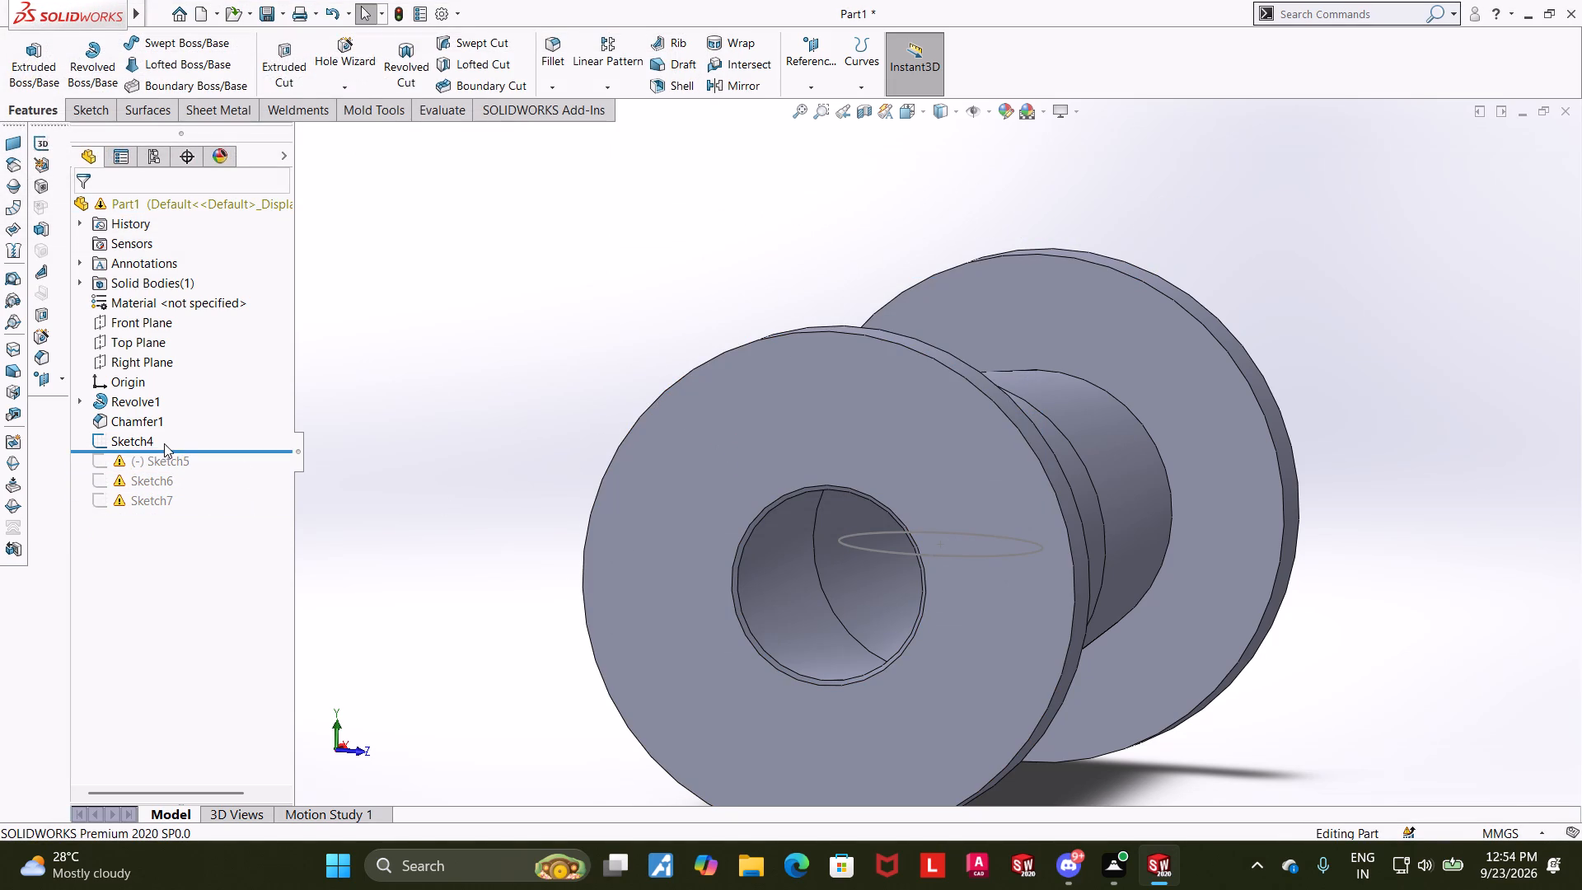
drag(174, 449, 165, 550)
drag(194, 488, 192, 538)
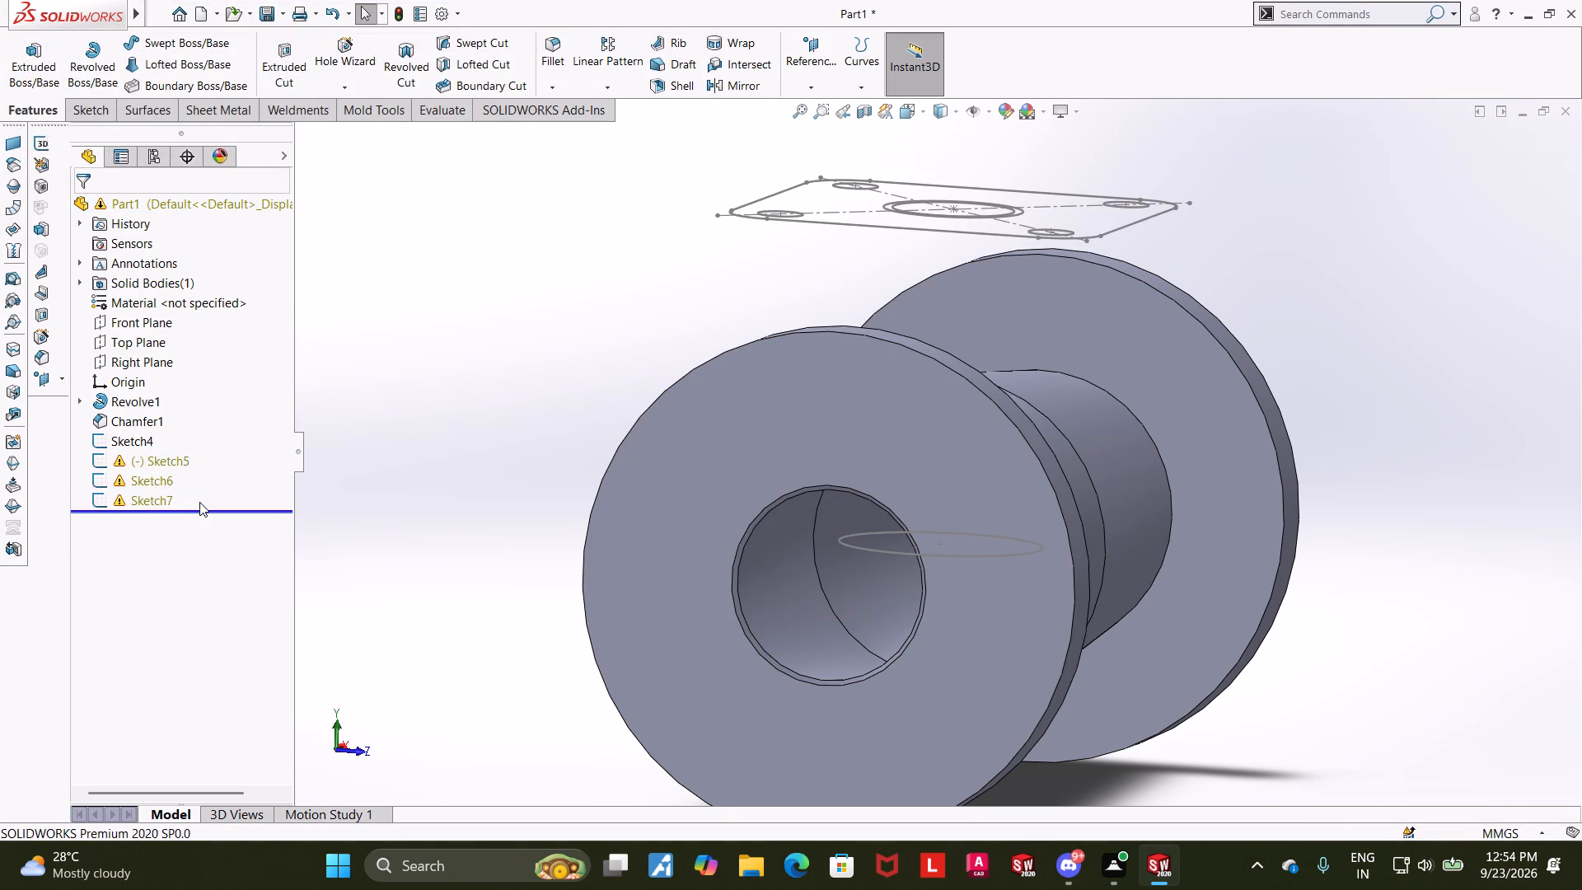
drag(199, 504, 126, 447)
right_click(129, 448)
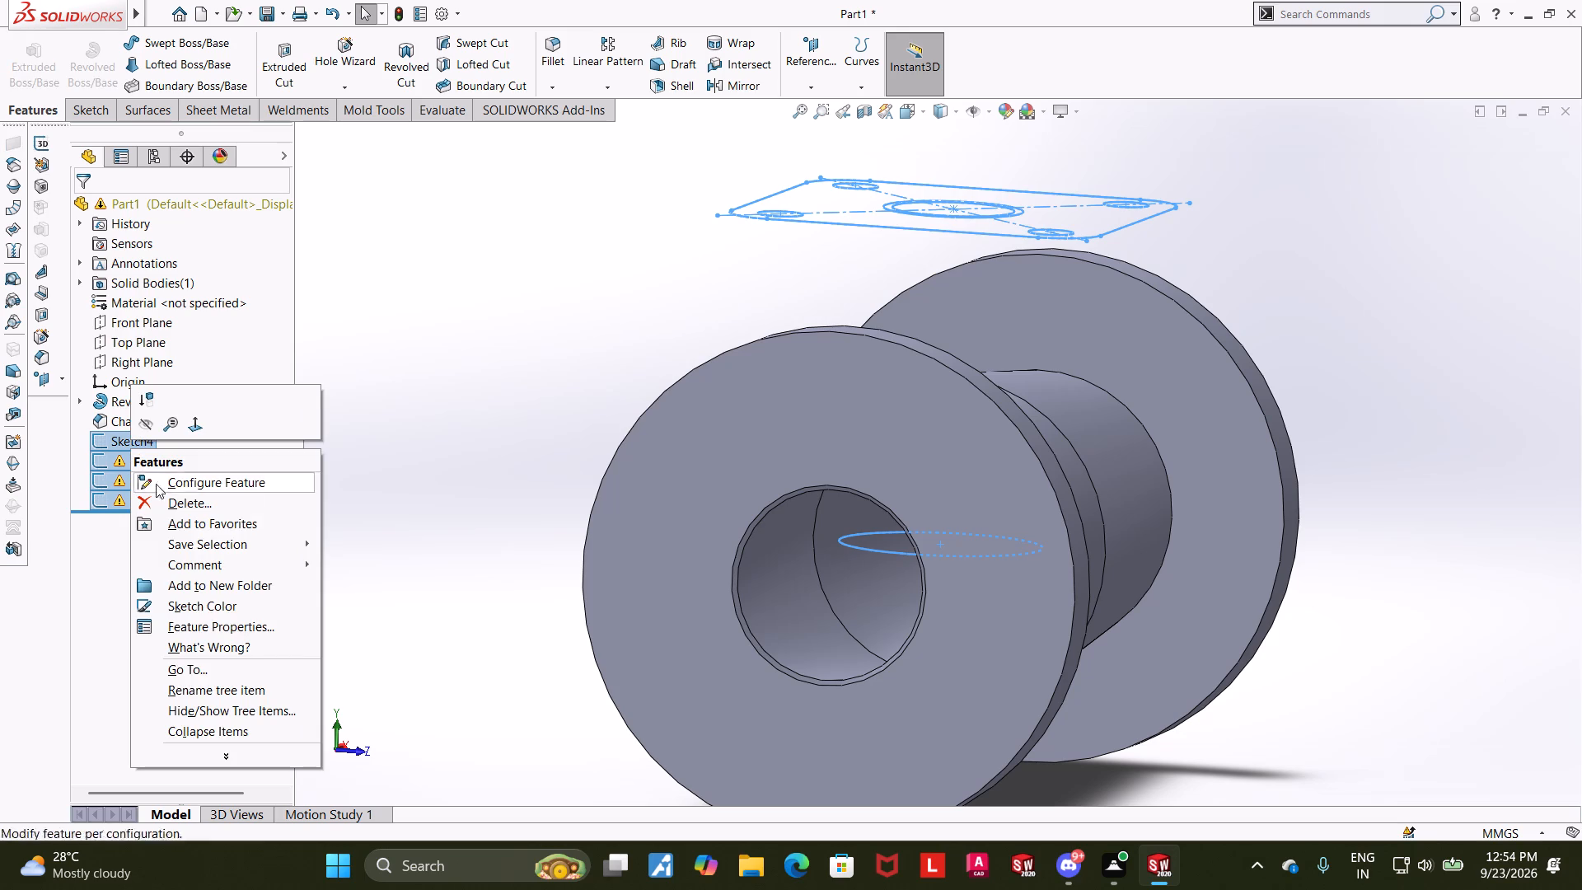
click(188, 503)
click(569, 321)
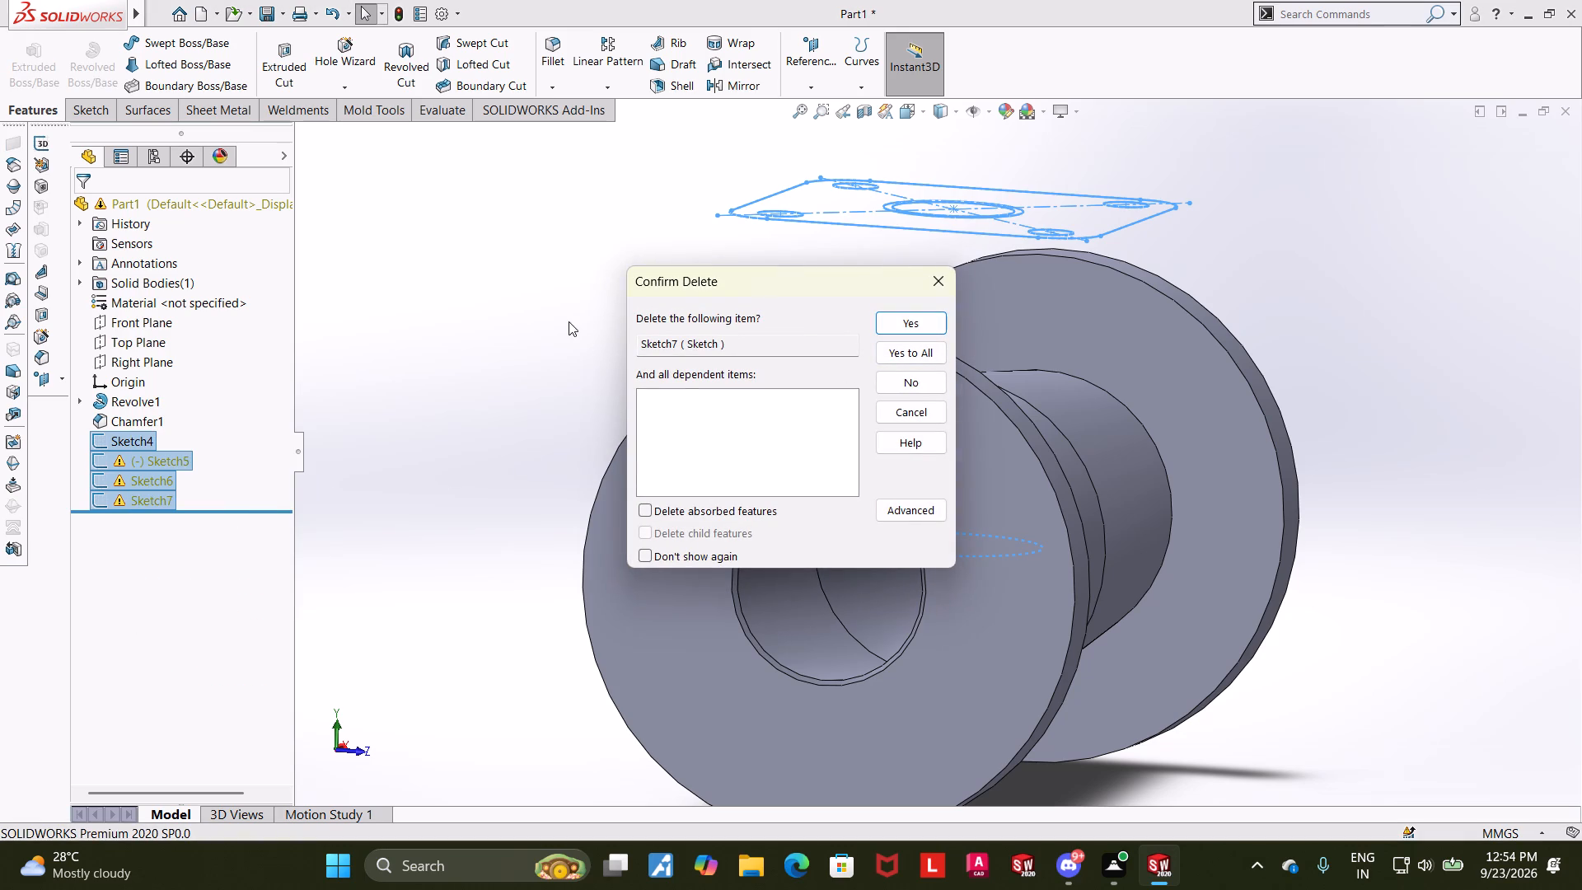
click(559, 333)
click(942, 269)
Create a reference plane offset 132 mm above the Top Plane.
middle_drag(1266, 340, 1211, 350)
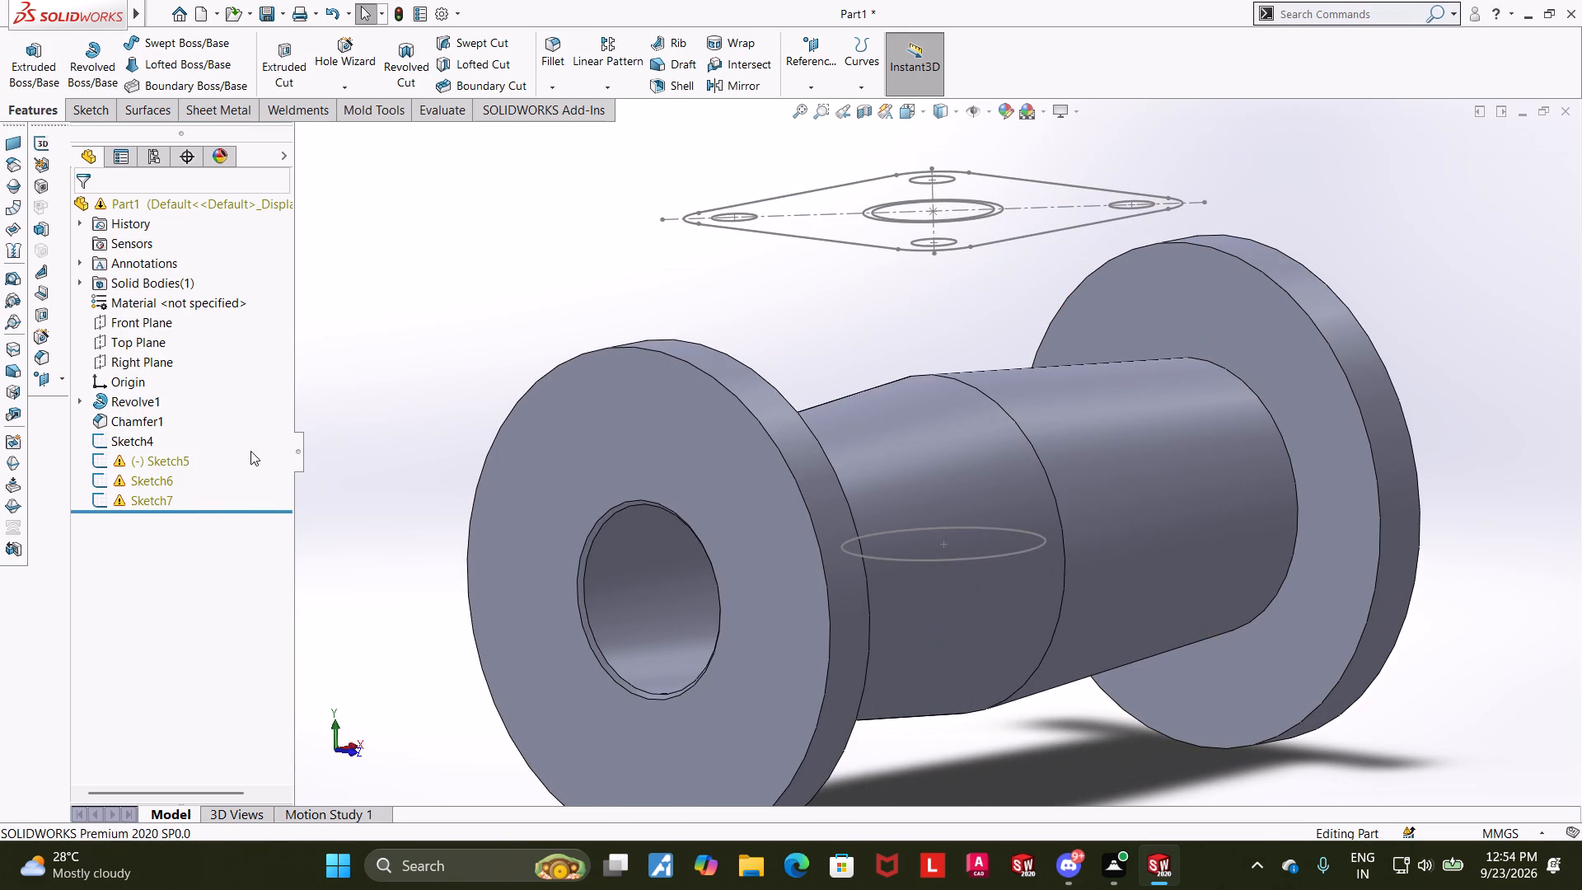
middle_drag(402, 272, 364, 297)
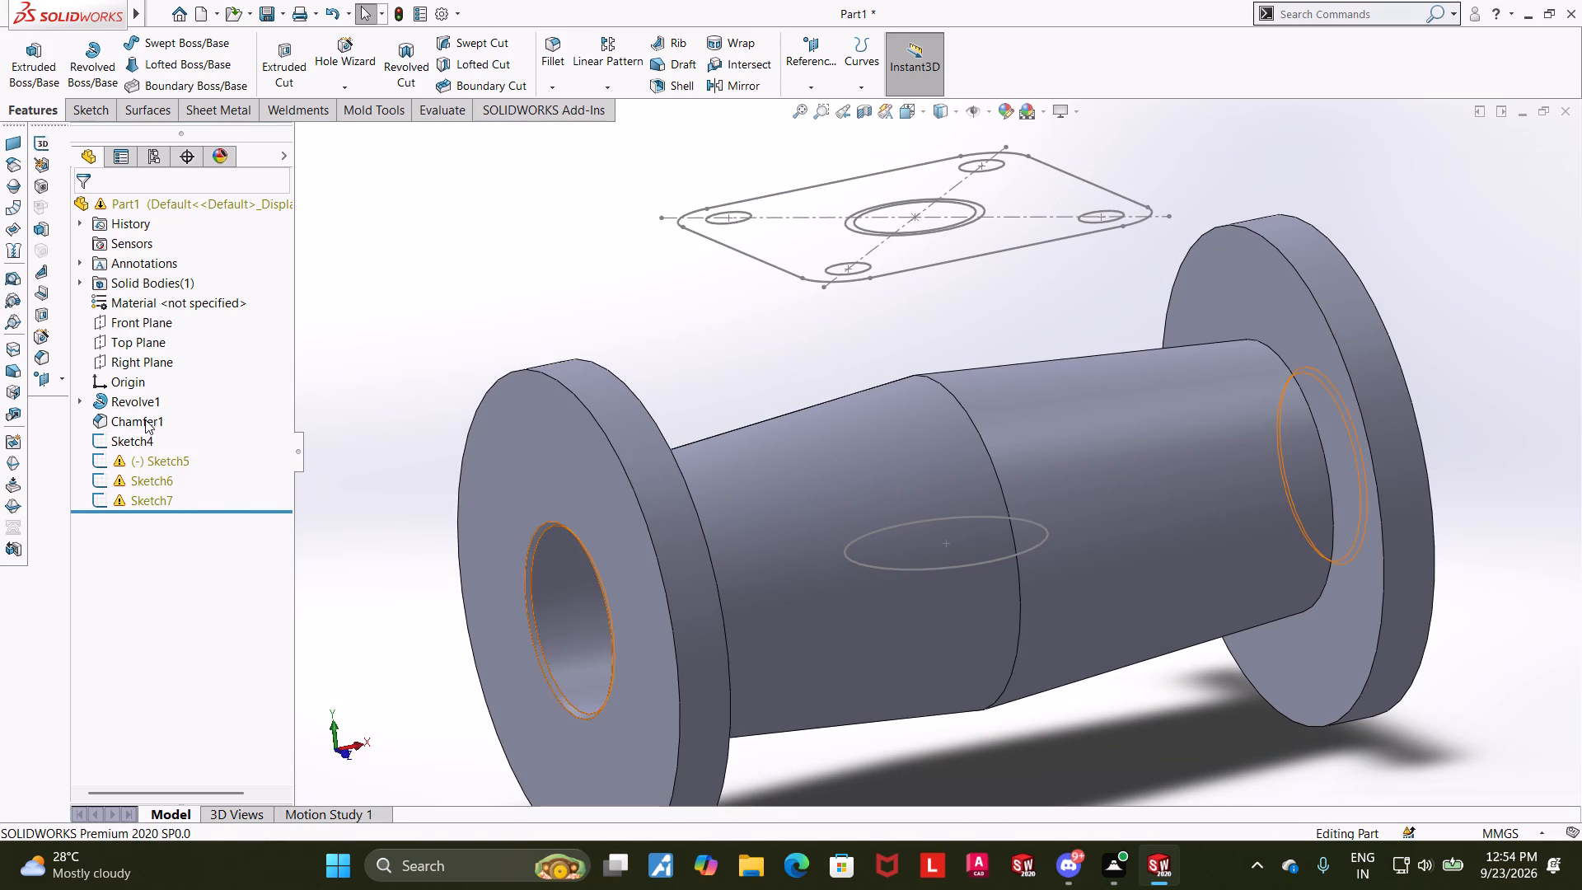
click(805, 50)
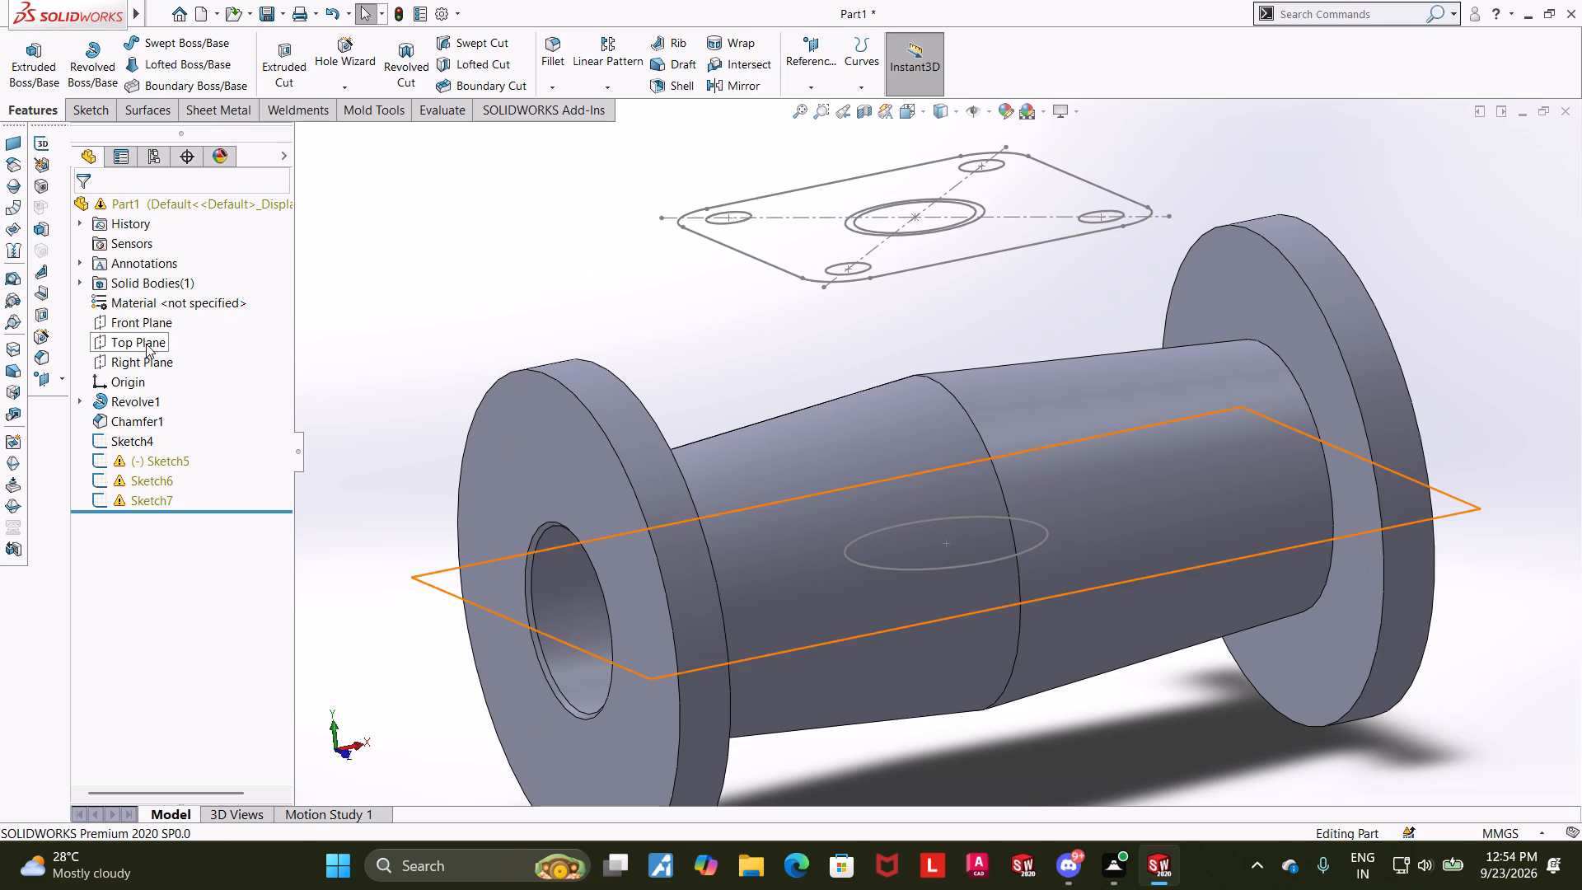
click(144, 344)
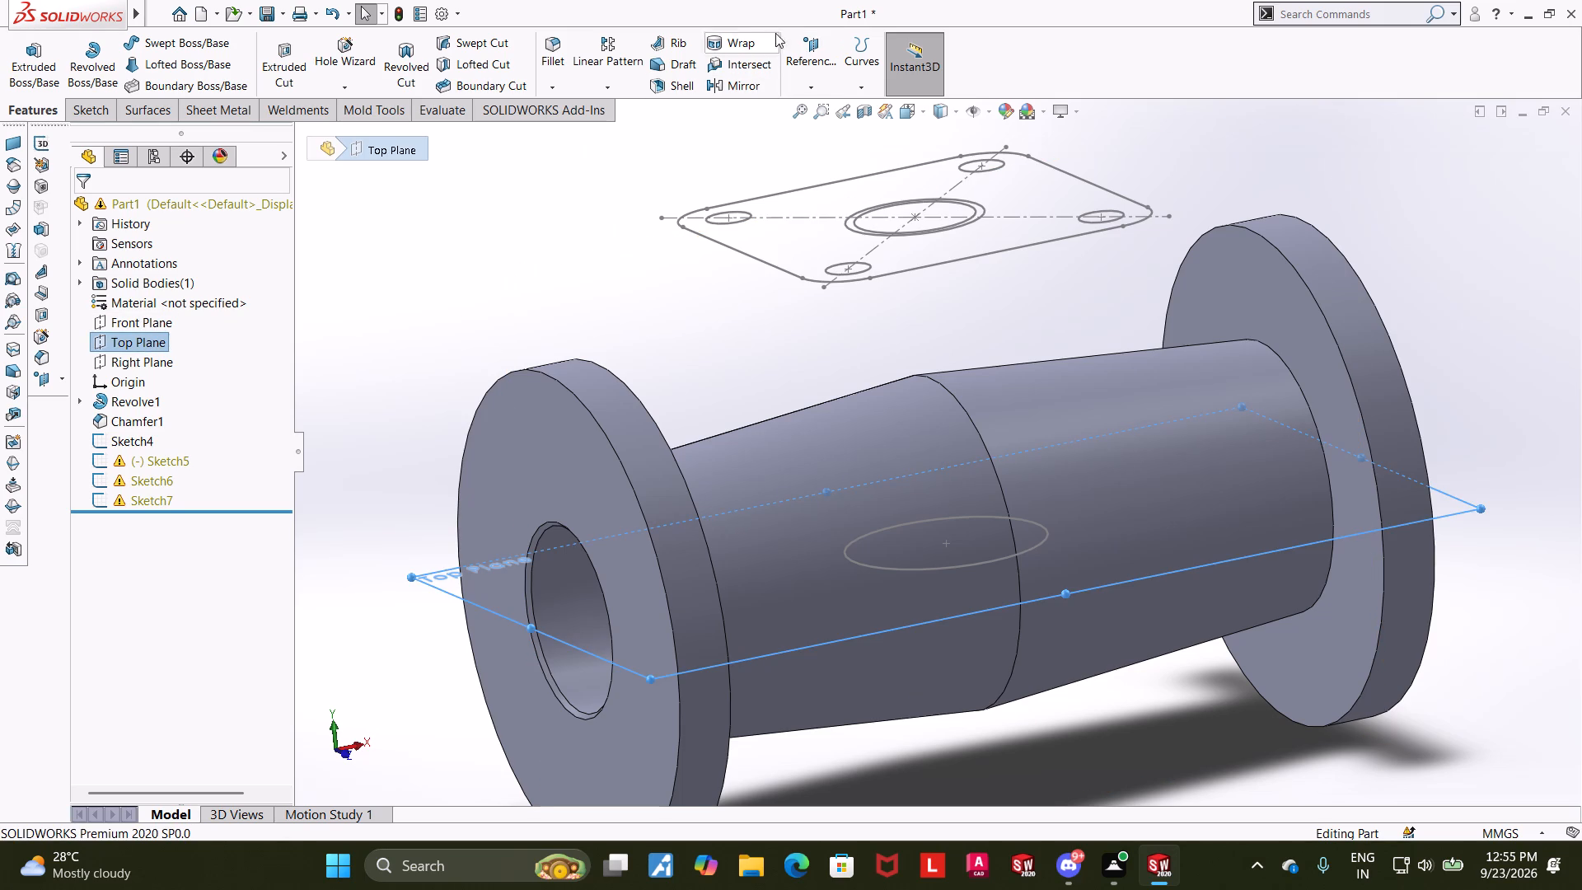
click(815, 43)
click(816, 101)
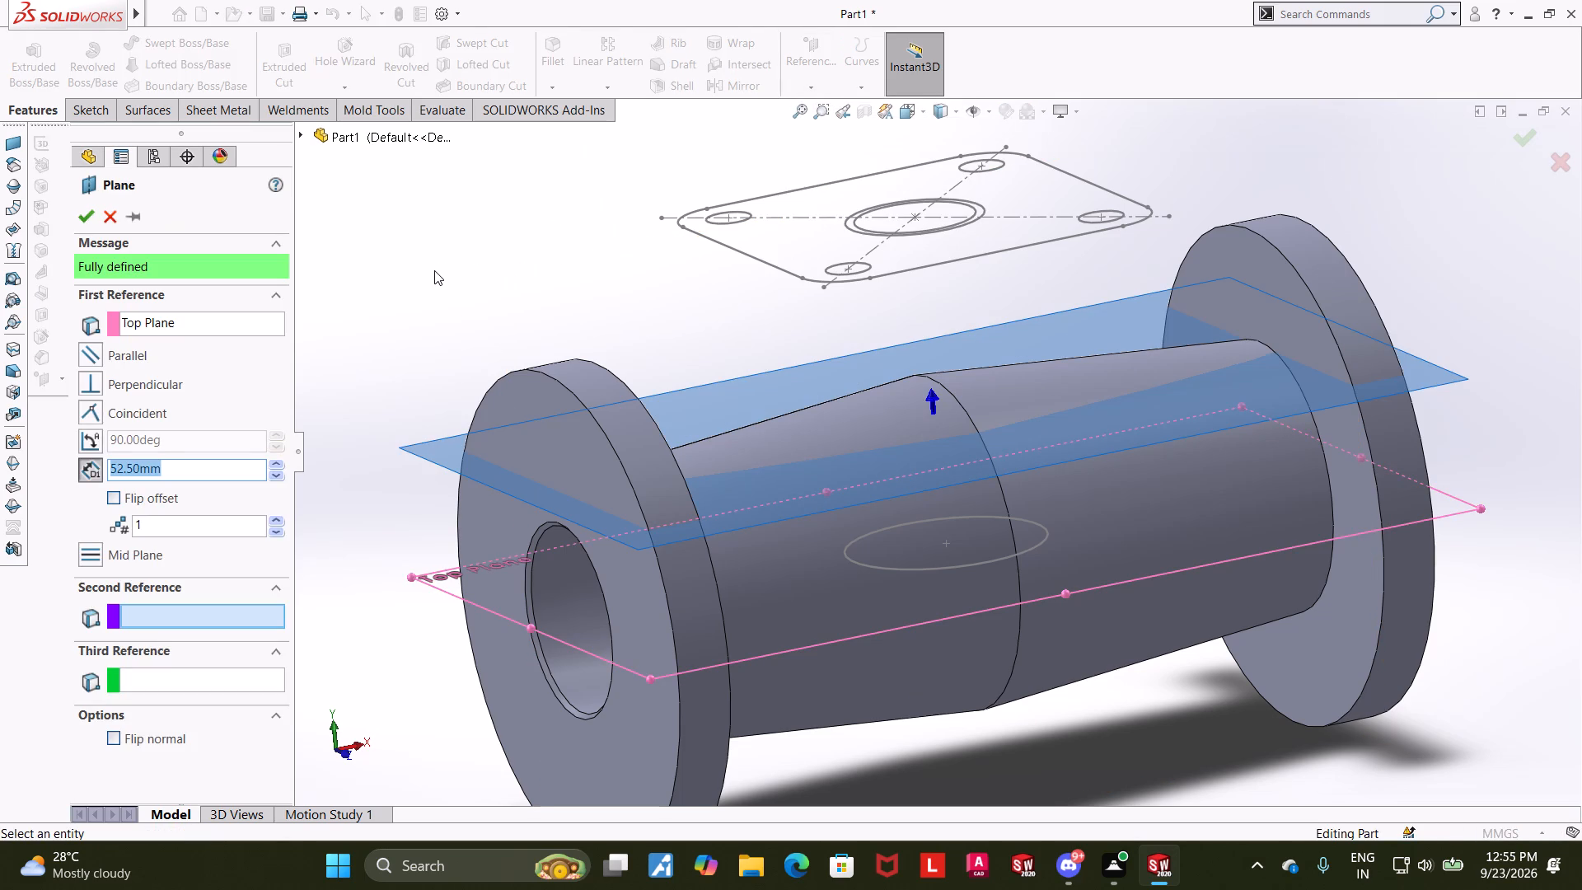
text(132)
key(Return)
click(82, 207)
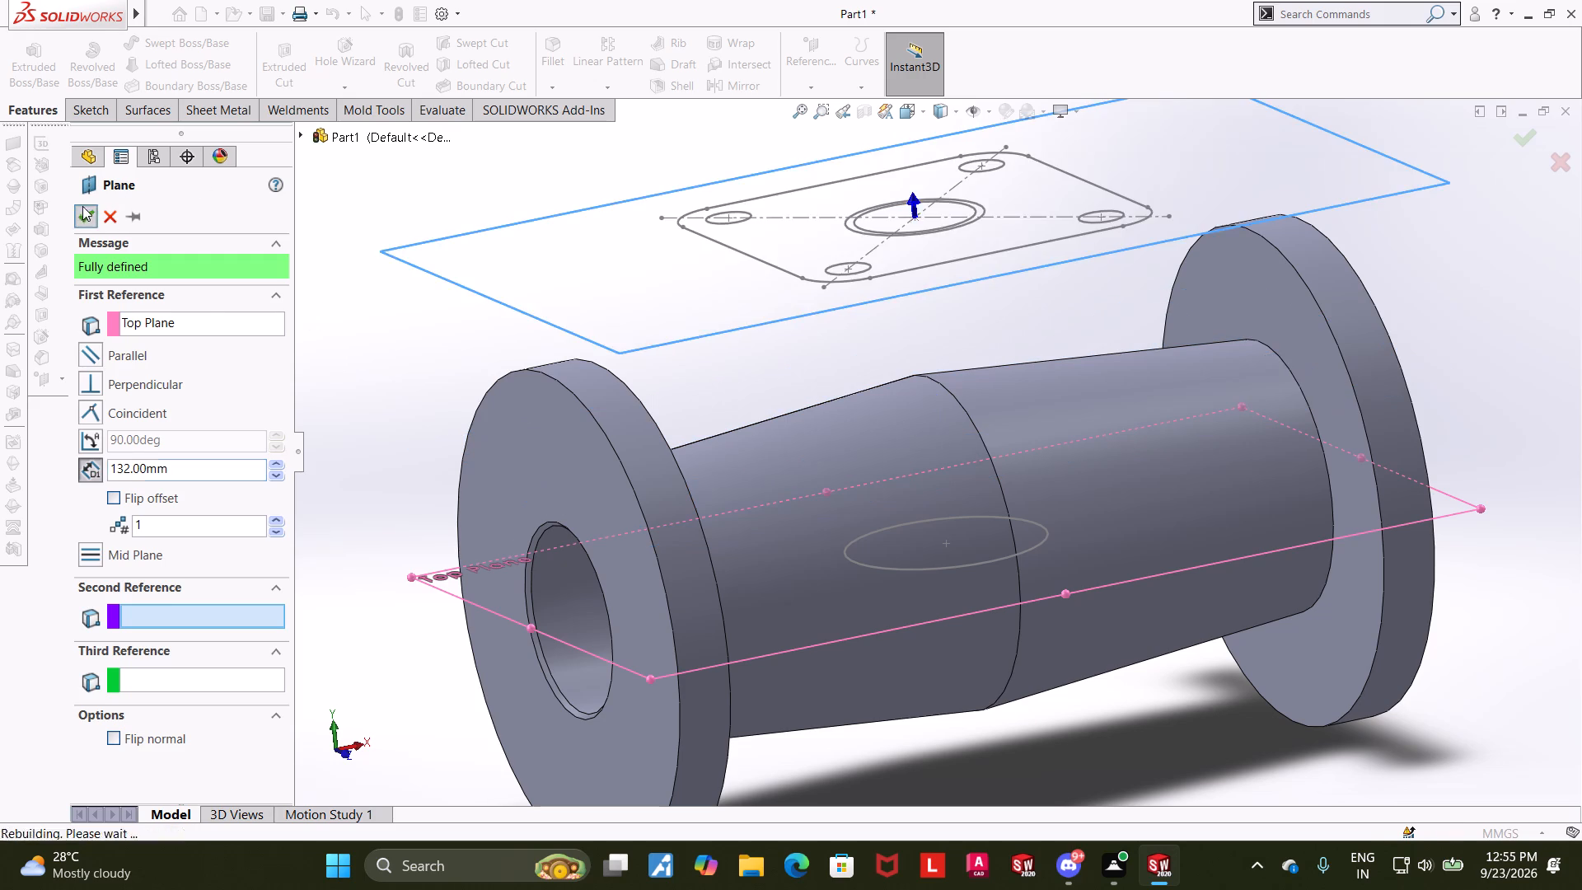
scroll(1421, 251, up, 4)
middle_drag(1373, 273, 1343, 383)
click(1239, 352)
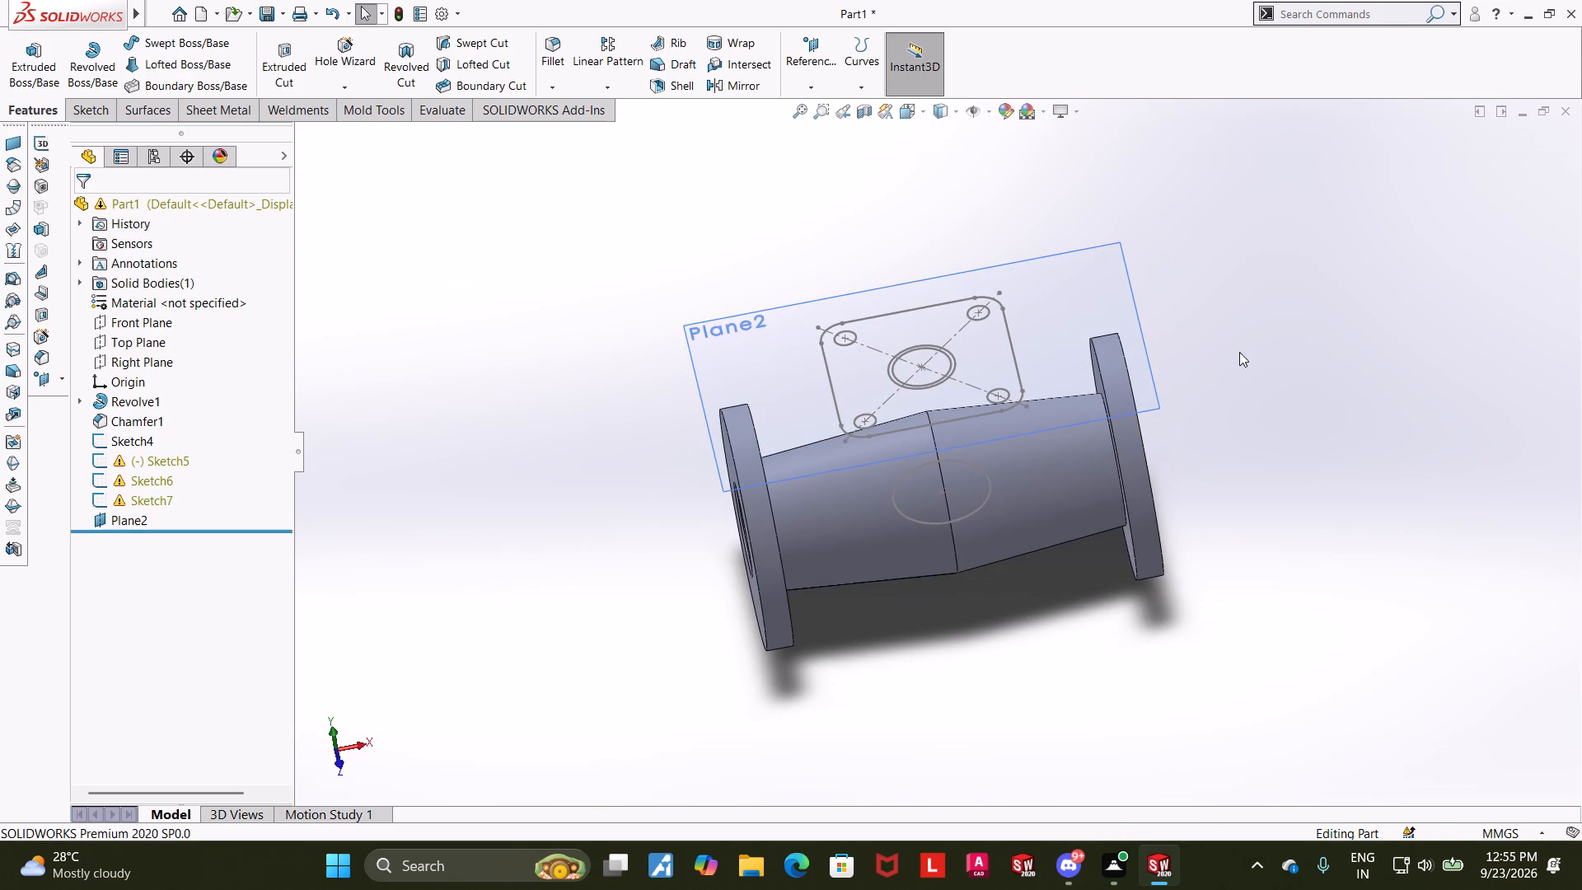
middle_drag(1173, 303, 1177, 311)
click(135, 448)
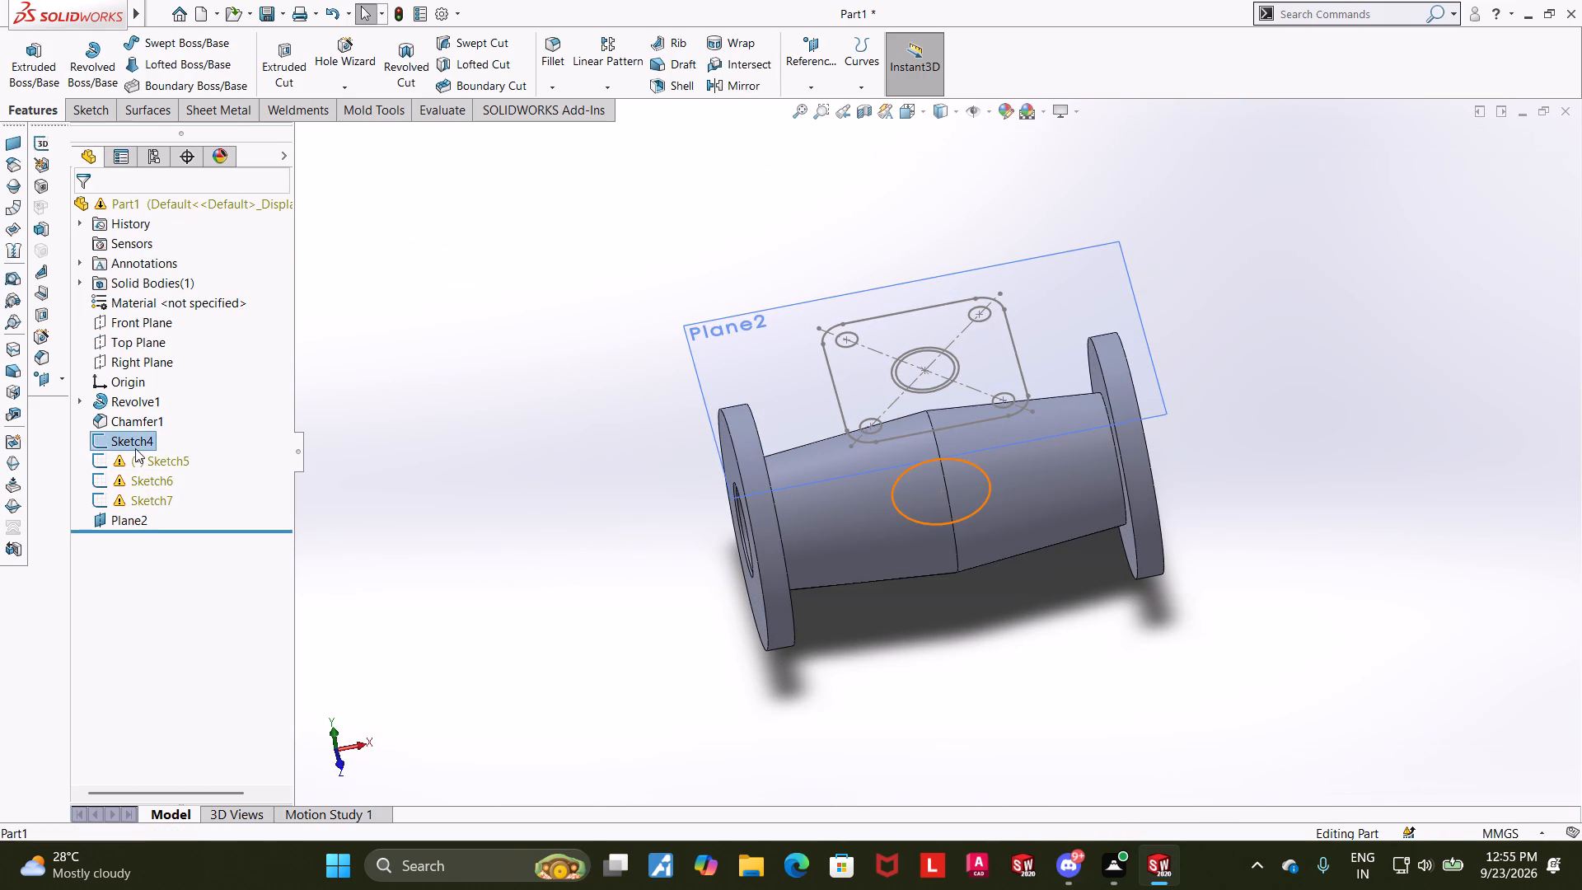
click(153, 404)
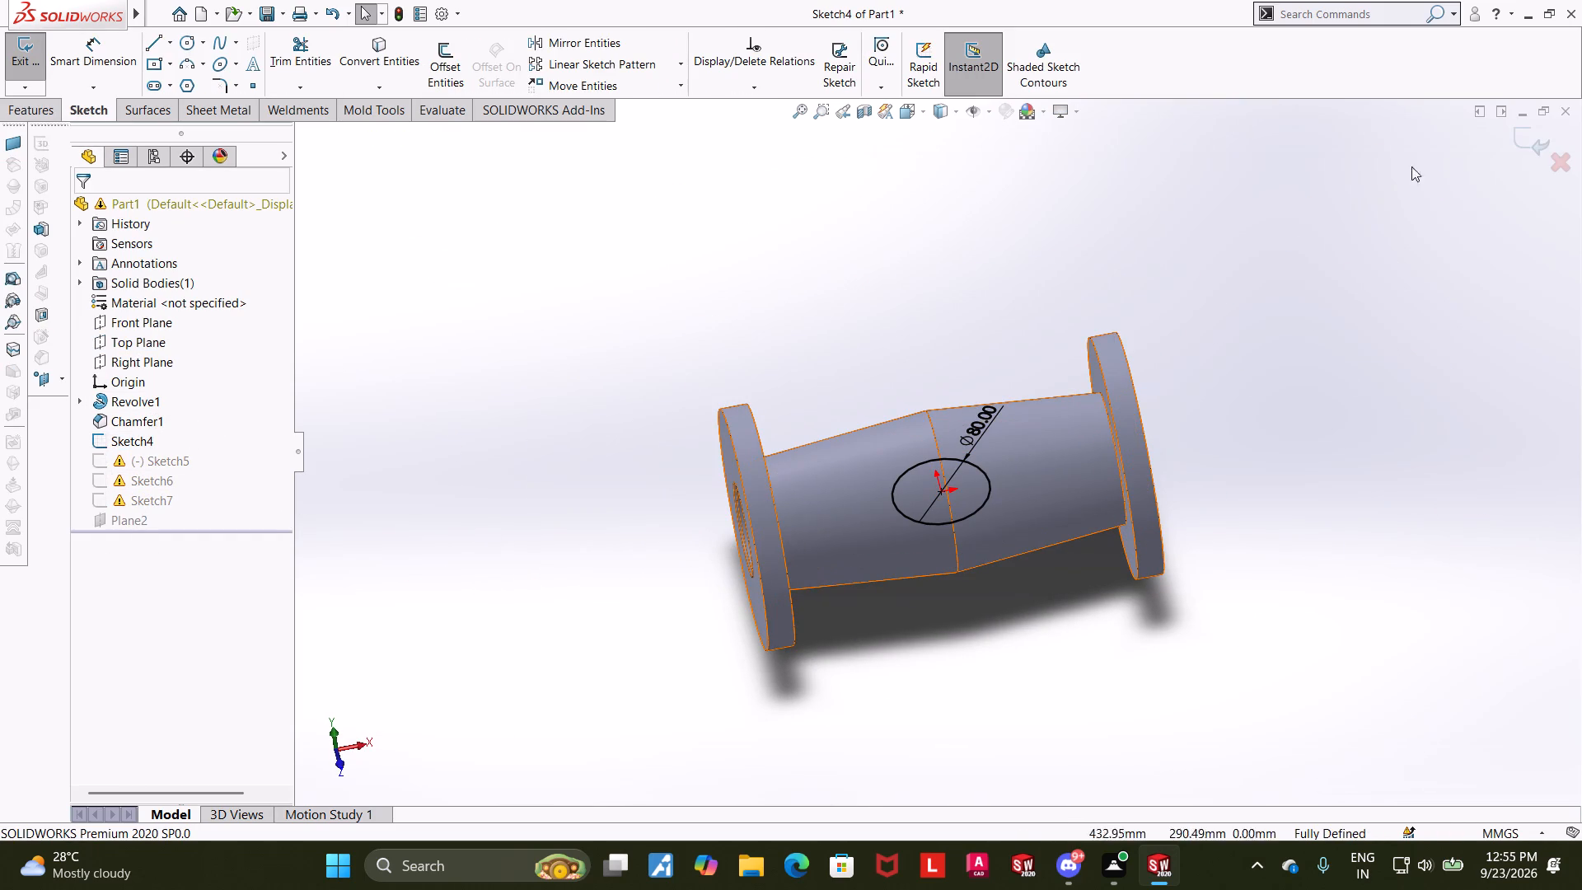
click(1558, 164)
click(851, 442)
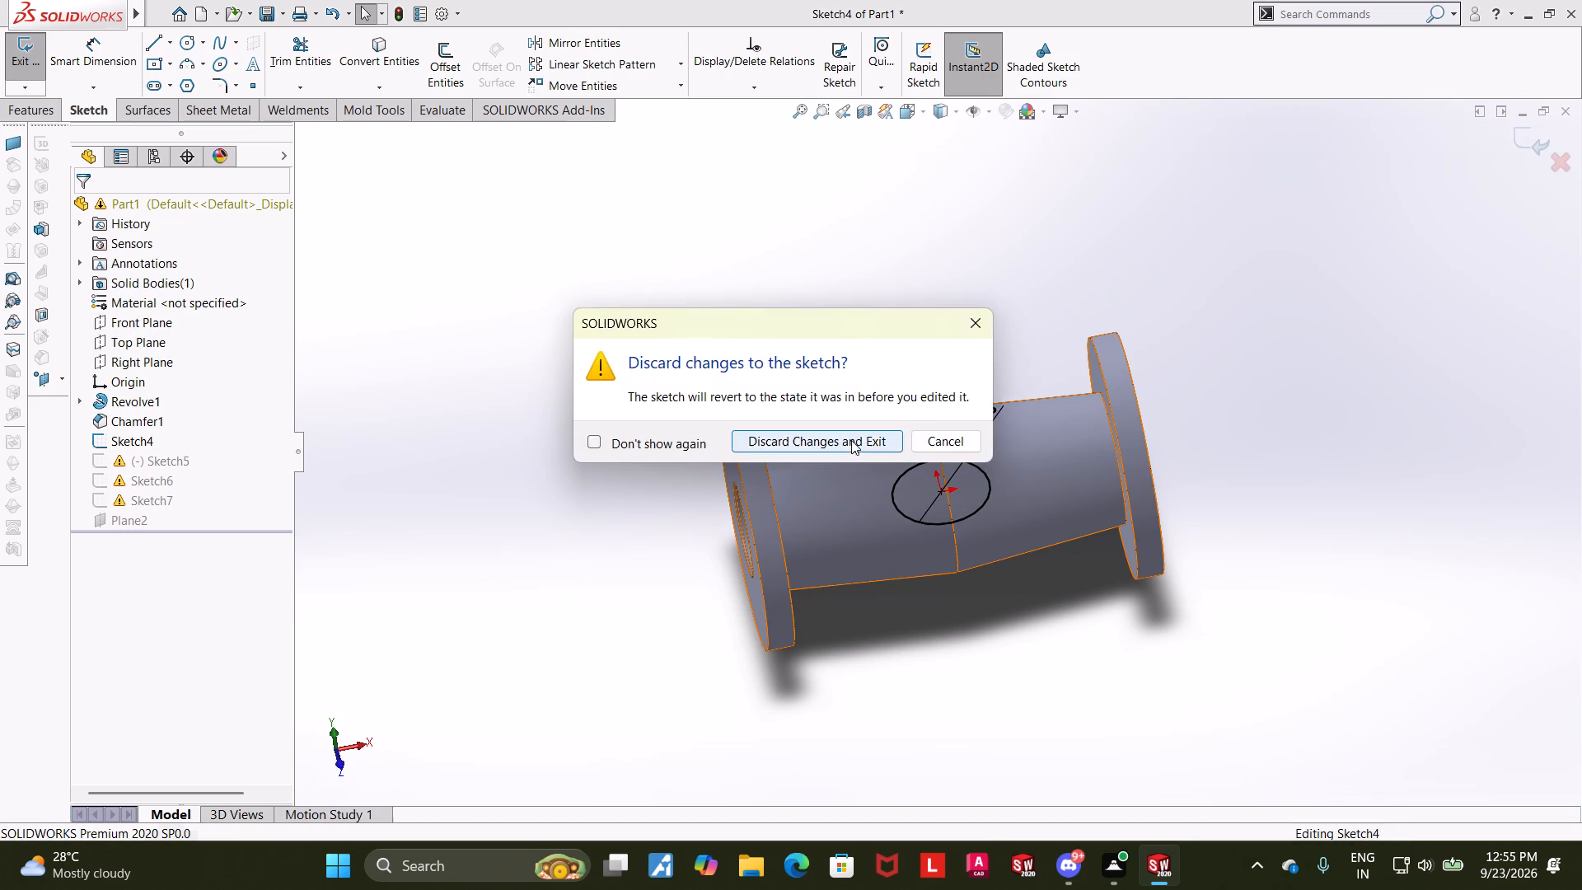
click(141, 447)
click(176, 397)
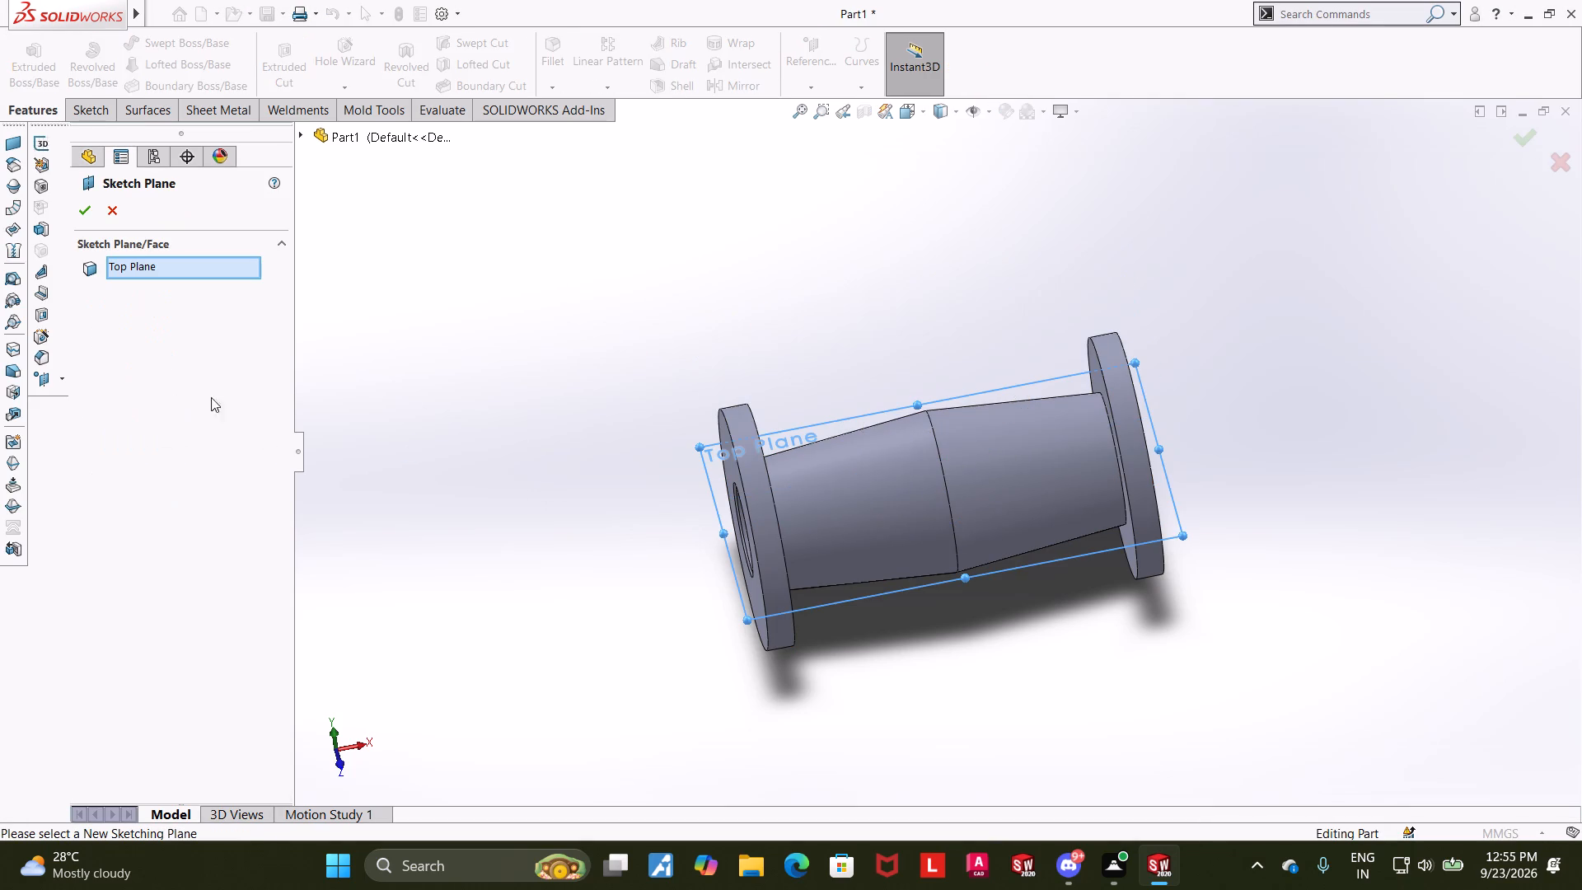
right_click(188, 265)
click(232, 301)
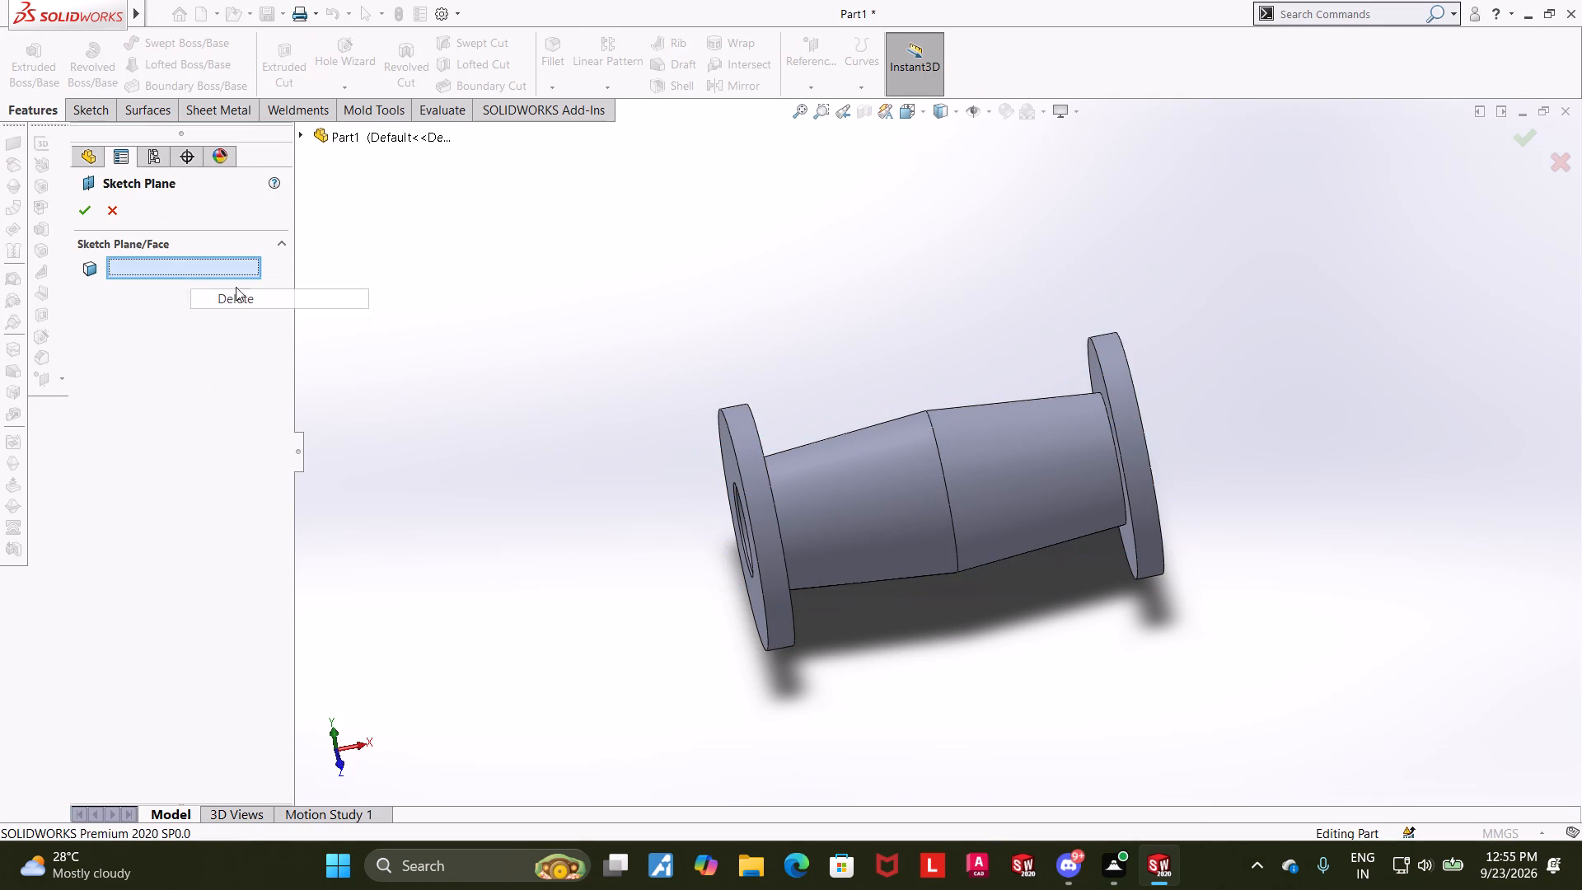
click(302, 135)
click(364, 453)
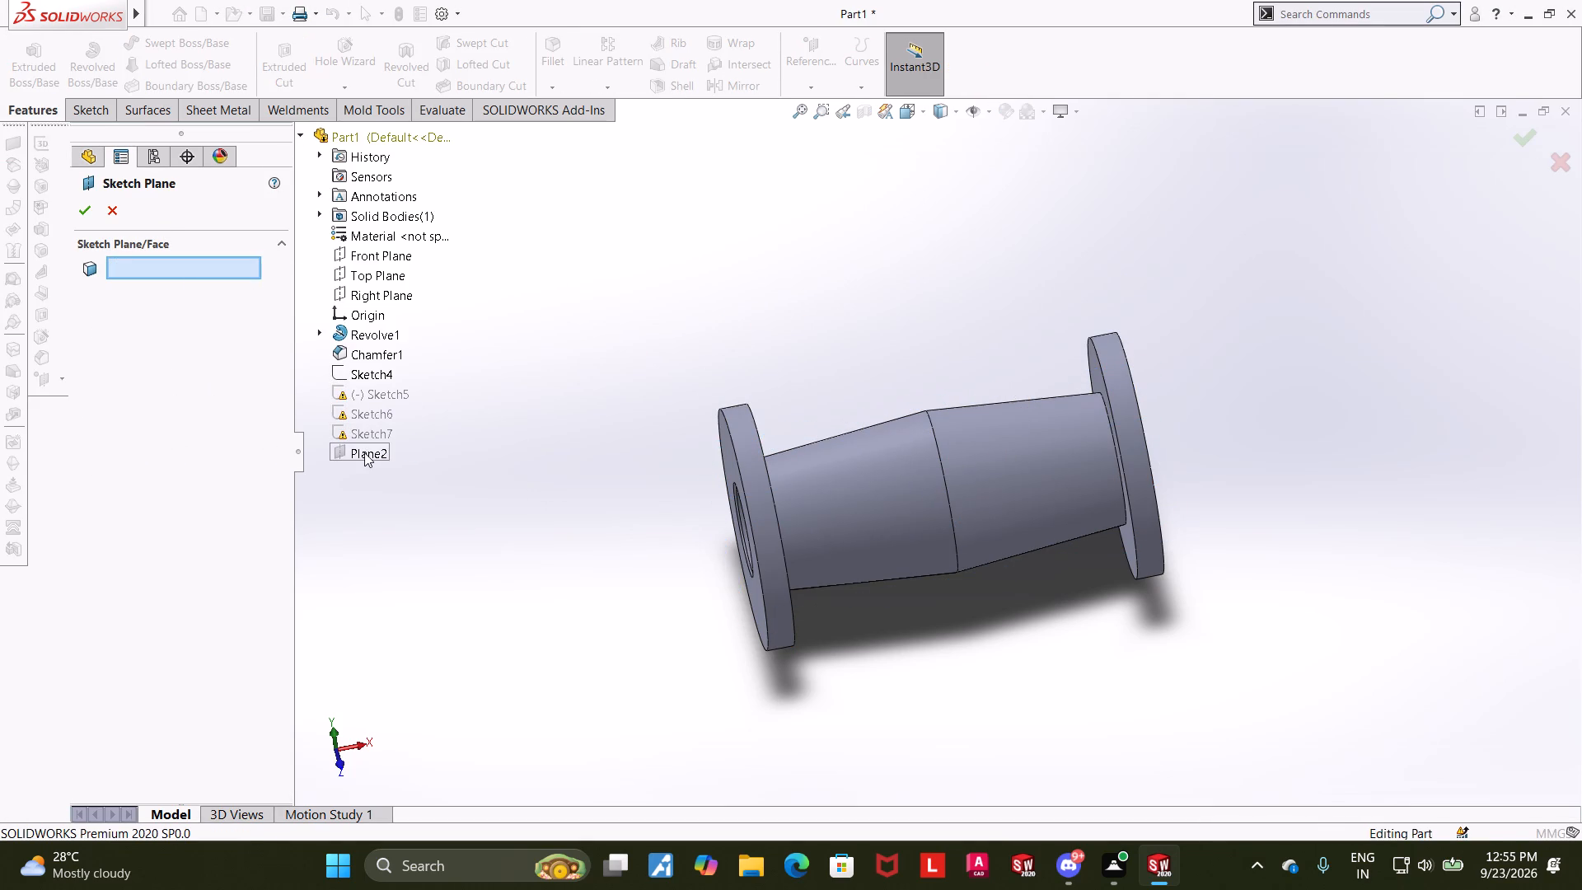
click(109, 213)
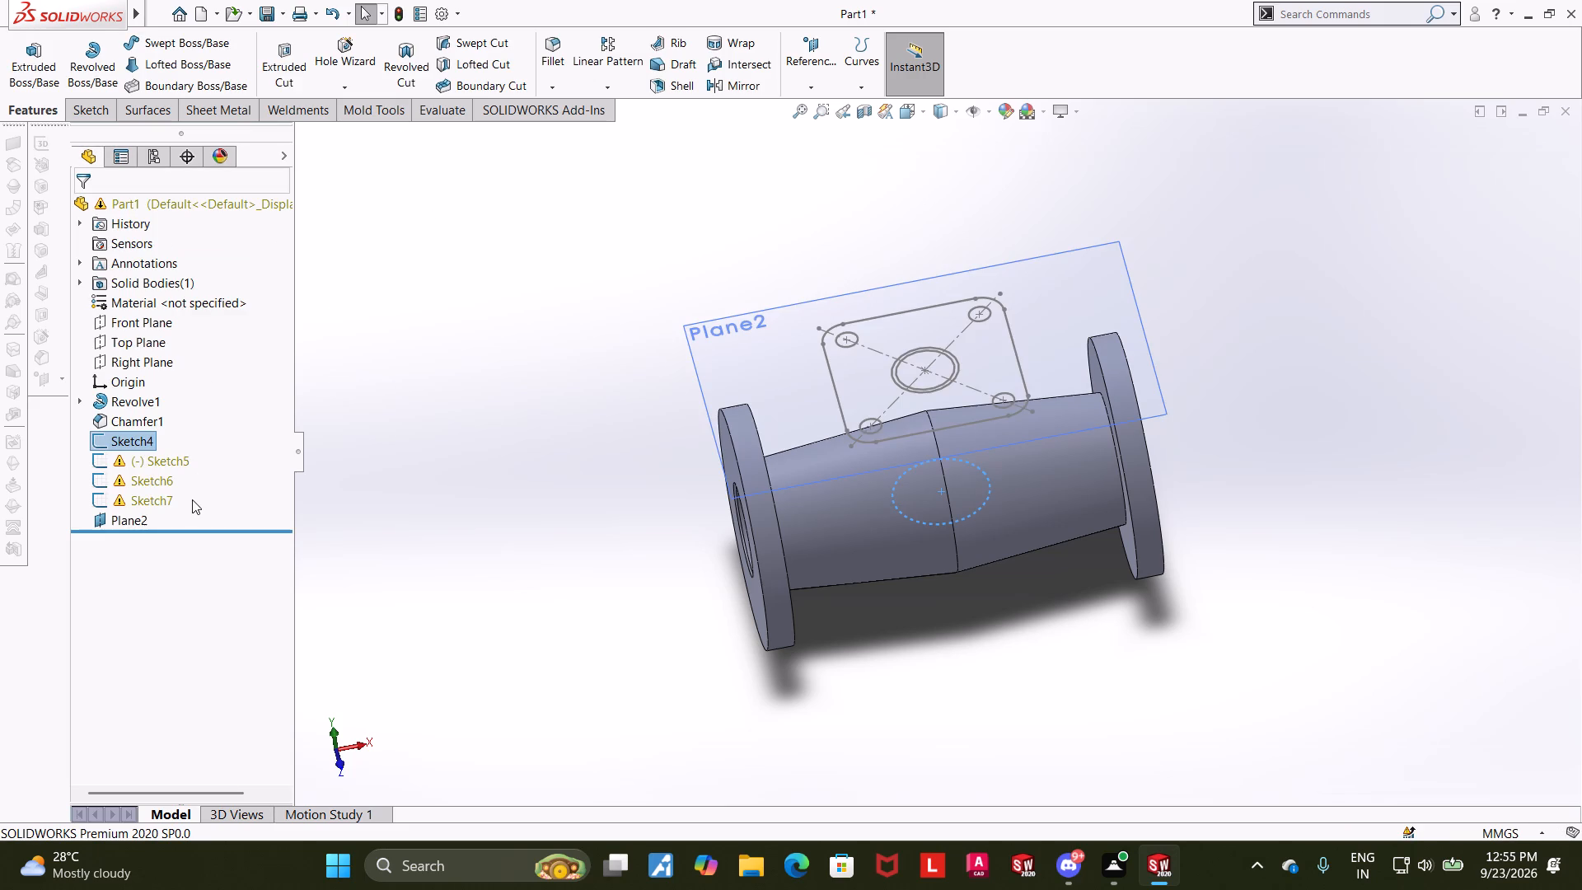
Delete the four leftover sketches of the old boss circle, square flange and cuts, keeping the offset reference plane.
drag(192, 499, 129, 436)
right_click(143, 457)
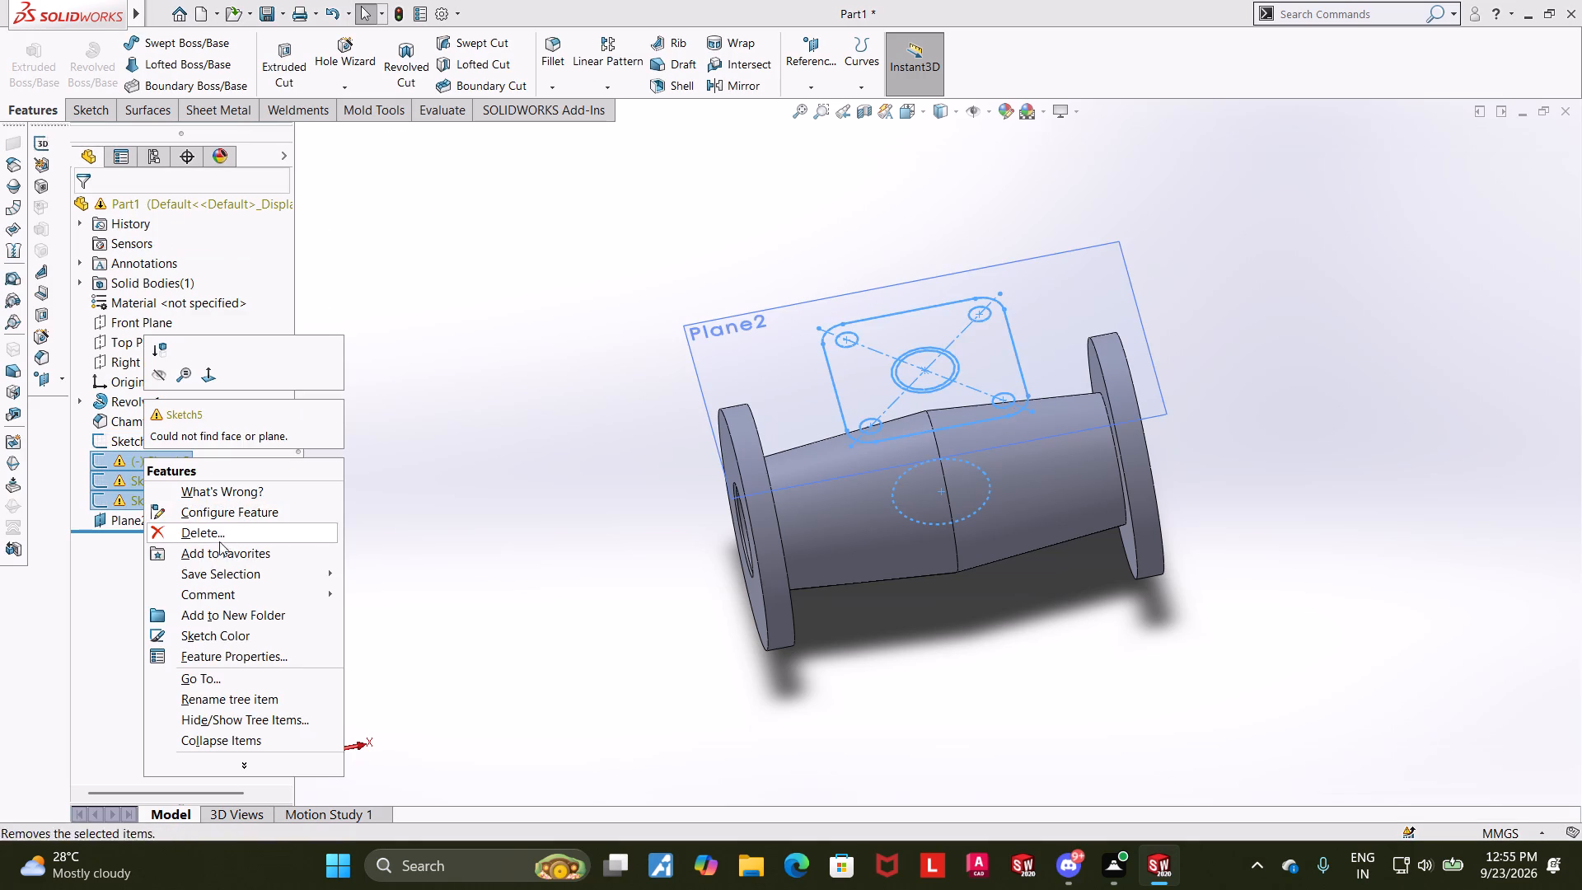
click(203, 534)
click(915, 324)
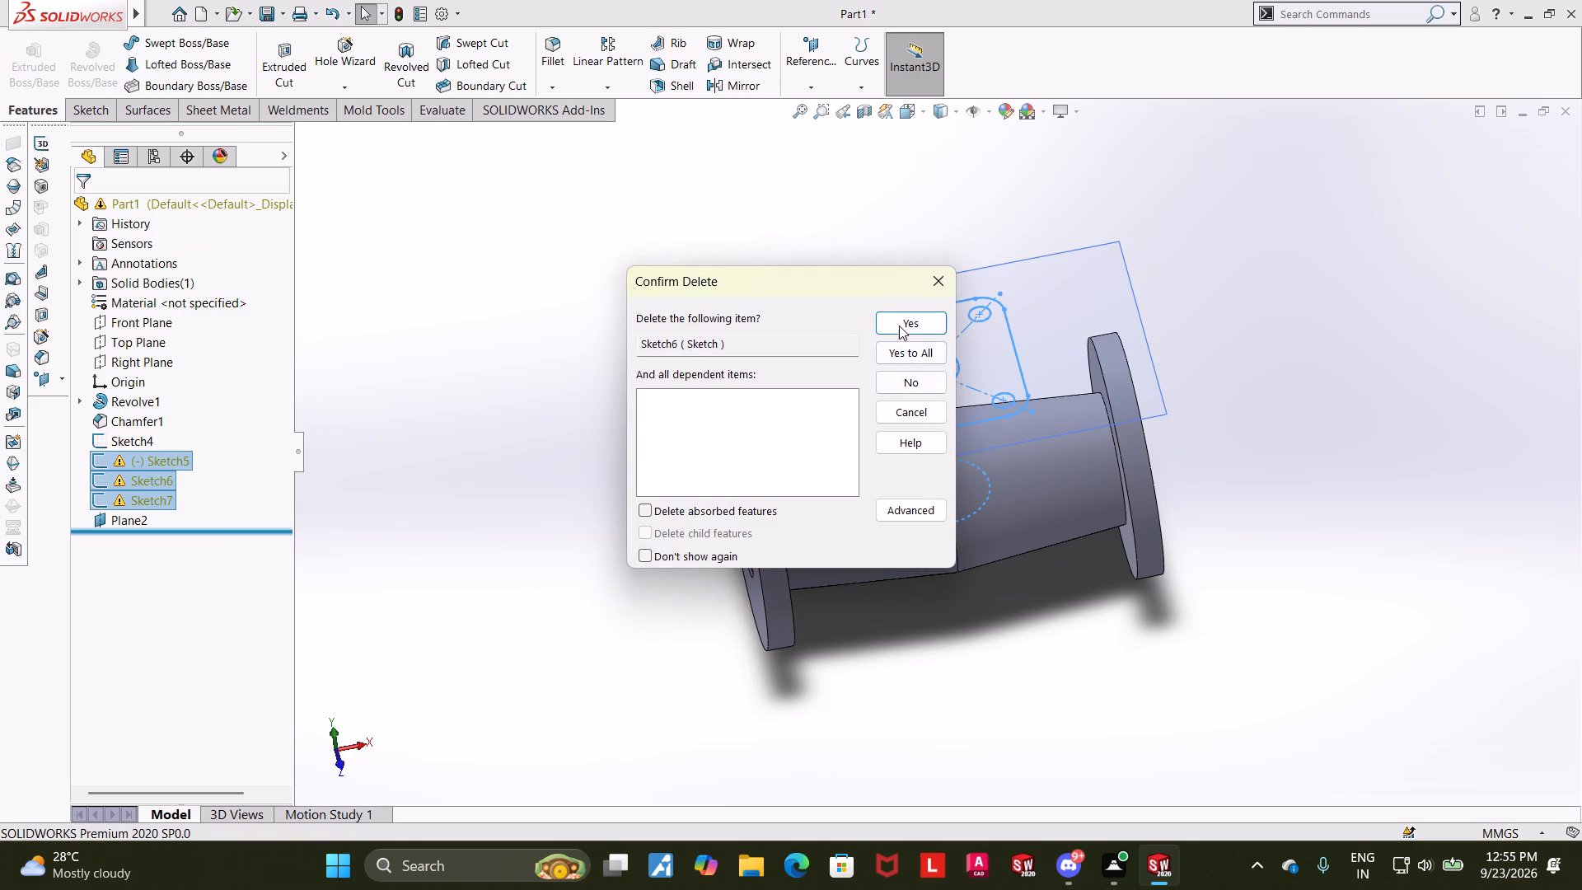
click(901, 324)
click(932, 350)
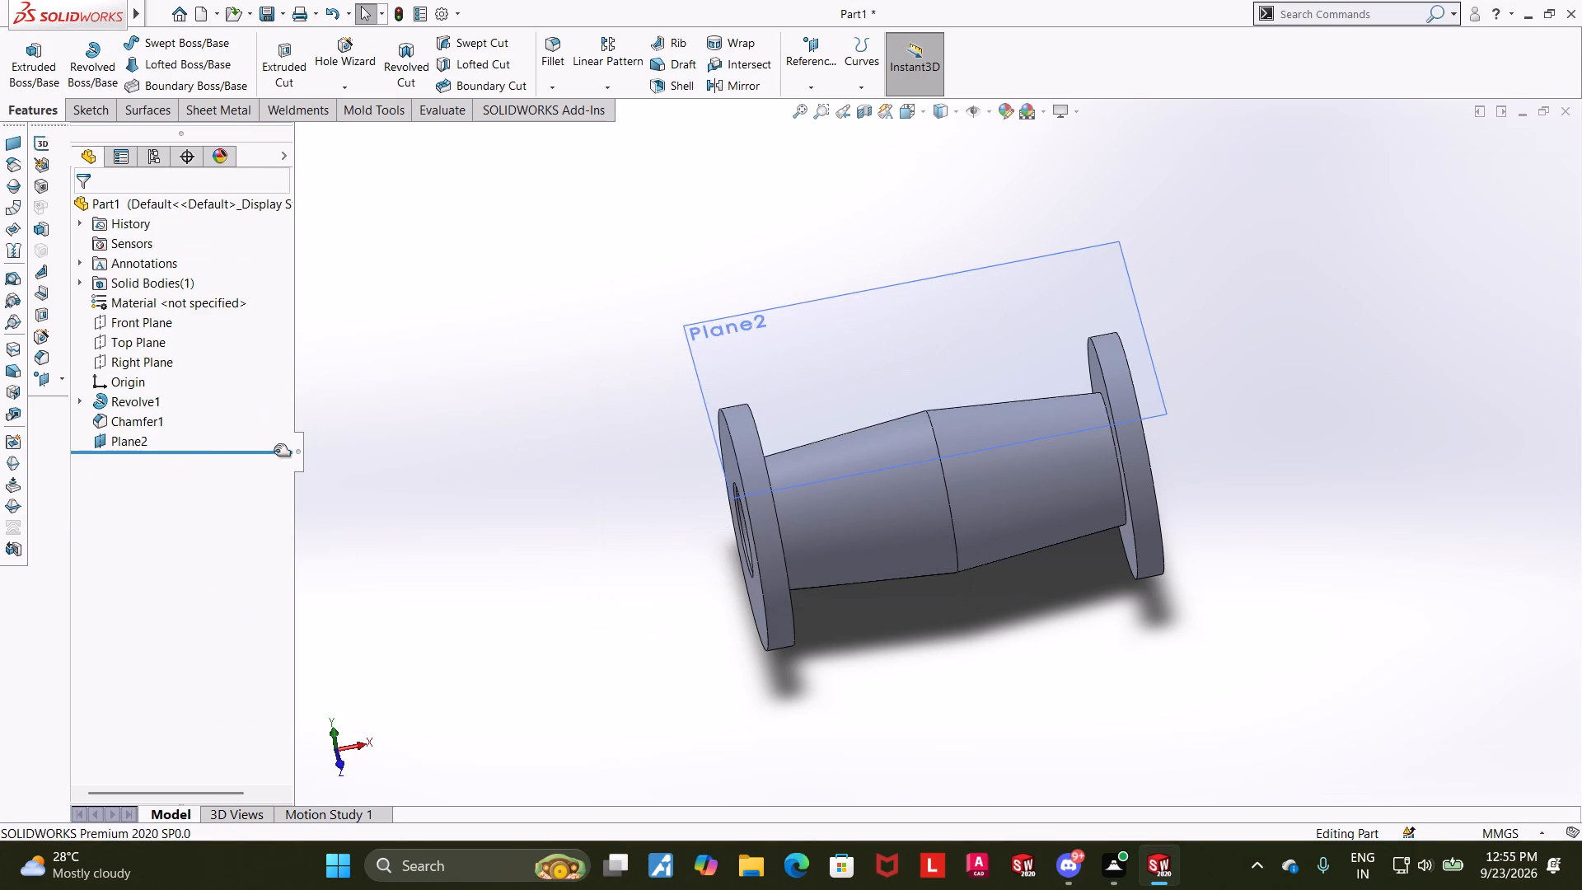
Start a sketch on the offset plane above the body and draw a circle centred on the origin.
click(894, 373)
click(972, 326)
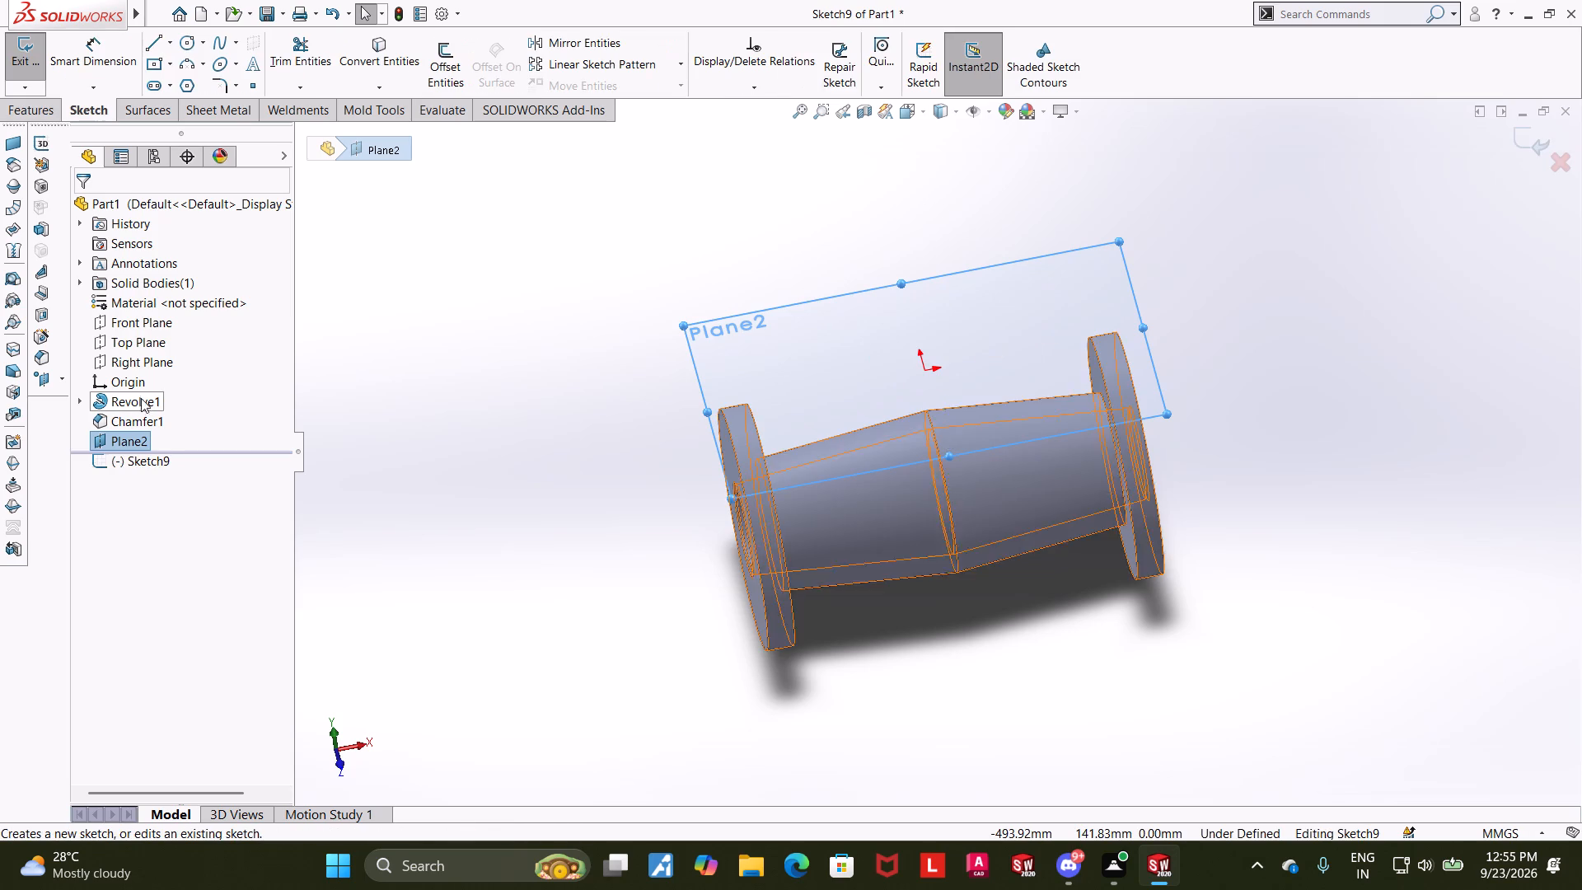
click(143, 456)
click(181, 436)
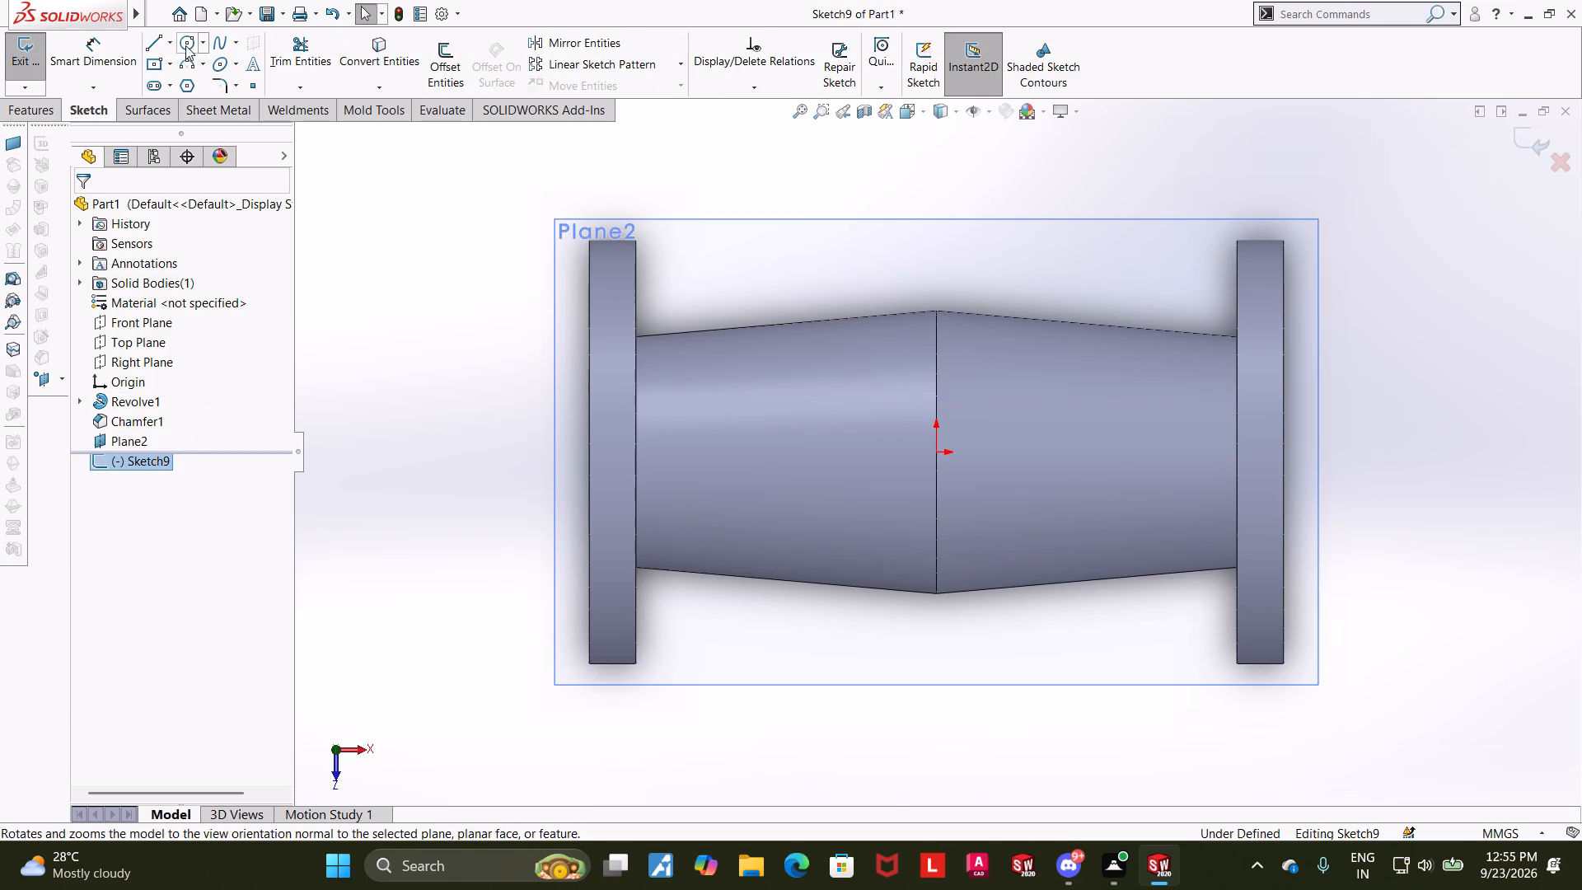
click(185, 44)
click(932, 448)
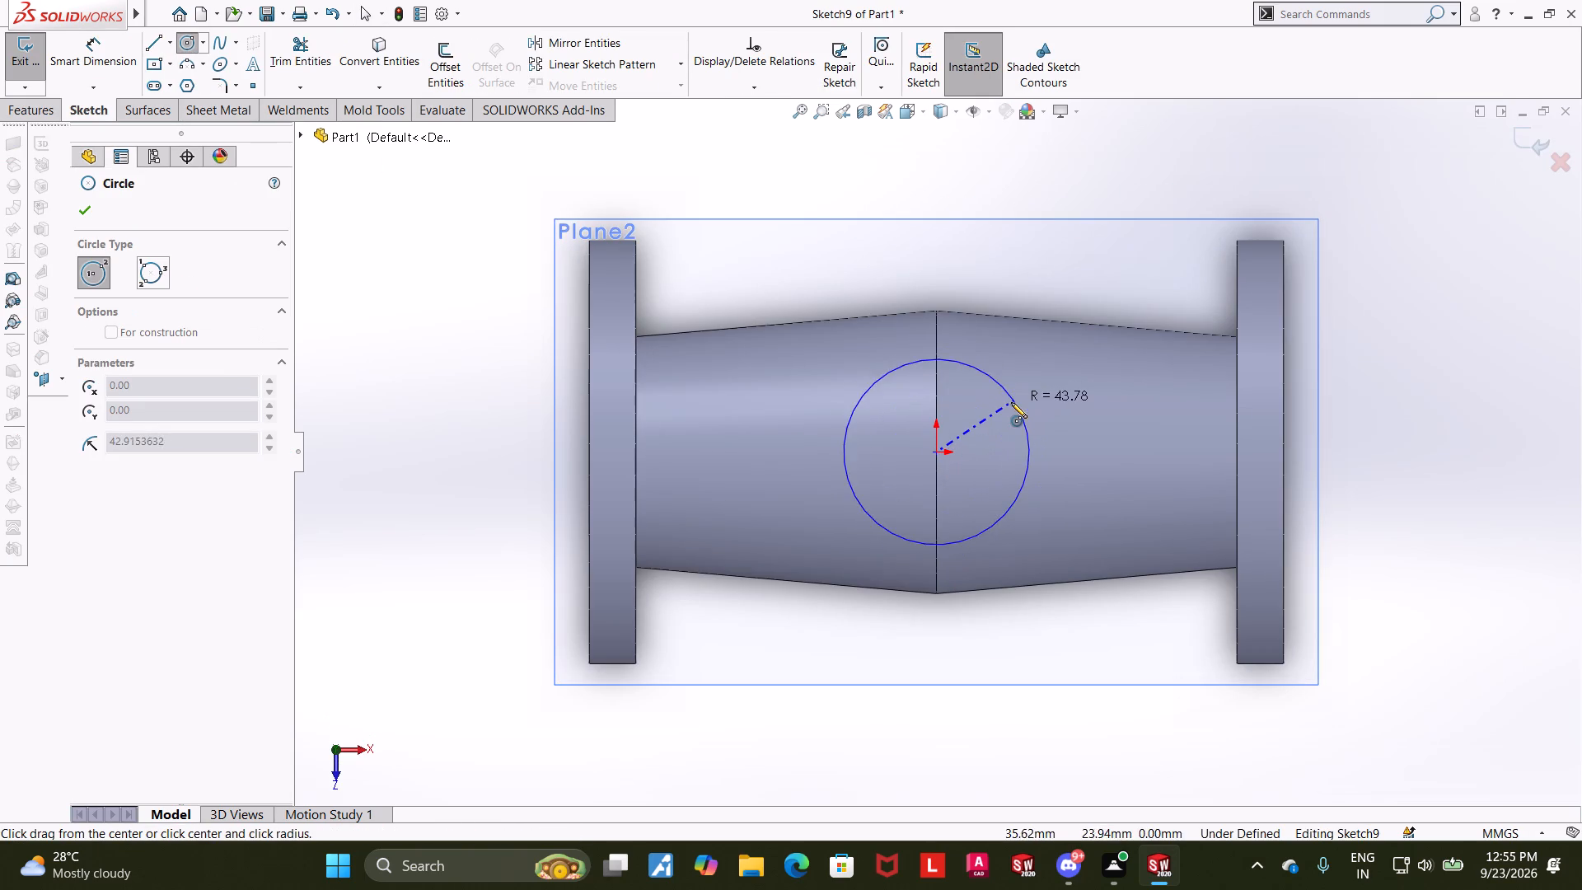
click(1046, 374)
key(Escape)
key(Escape)
Dimension the circle's diameter as 80 mm and finish the sketch.
click(69, 48)
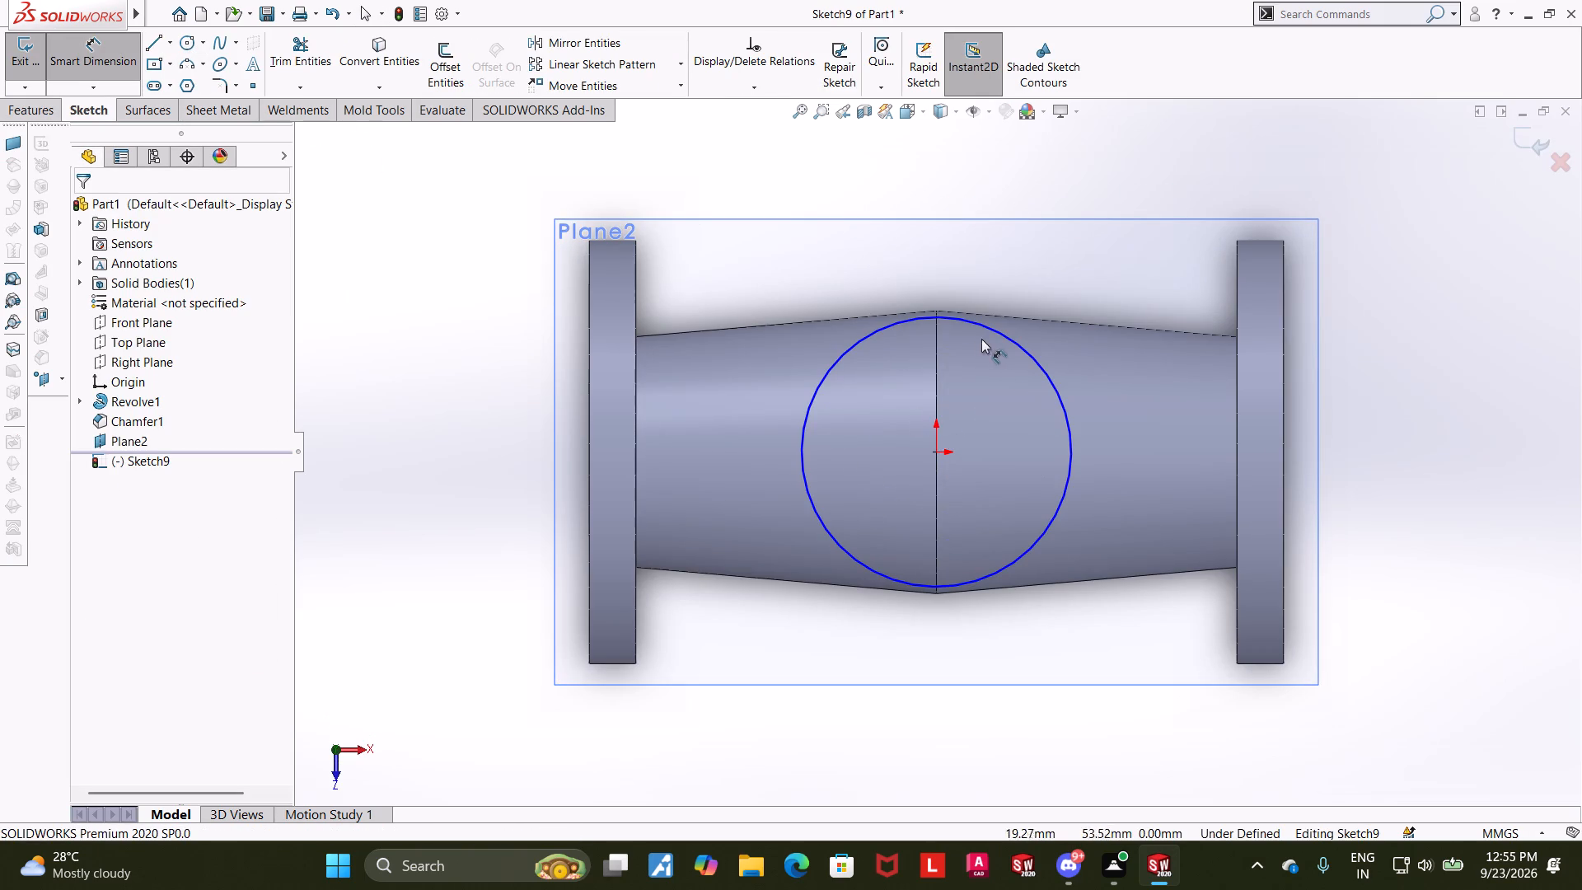
click(1012, 339)
click(1129, 365)
text(80)
key(Return)
key(Escape)
click(1513, 135)
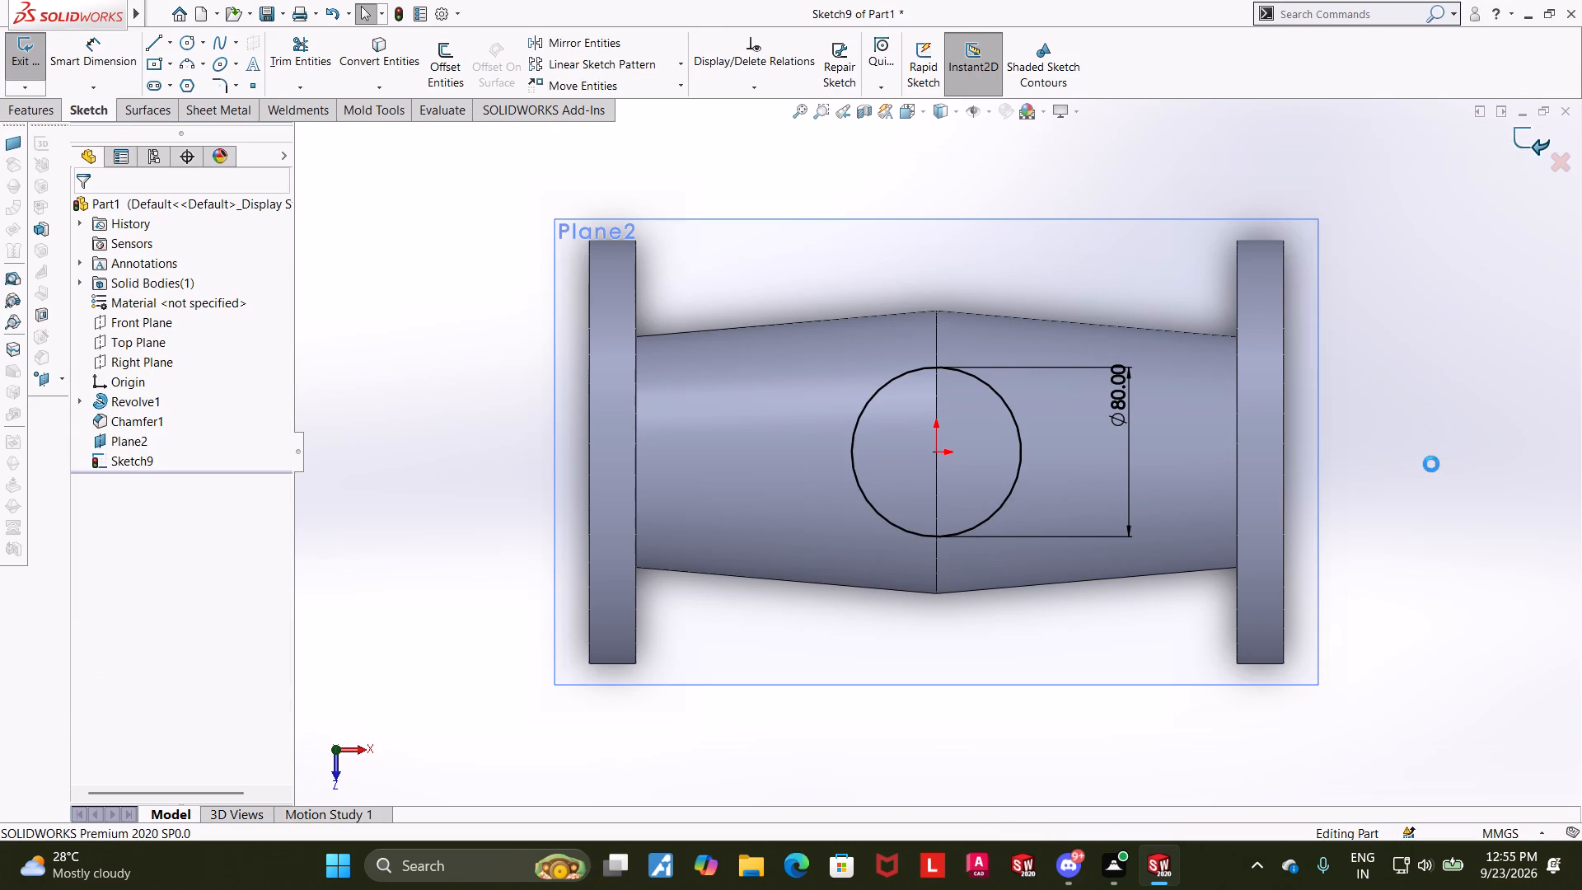
Extrude the 80 mm circle down towards the body, using Up To Surface with the tapered face as its end.
middle_drag(1430, 471, 1412, 310)
click(21, 47)
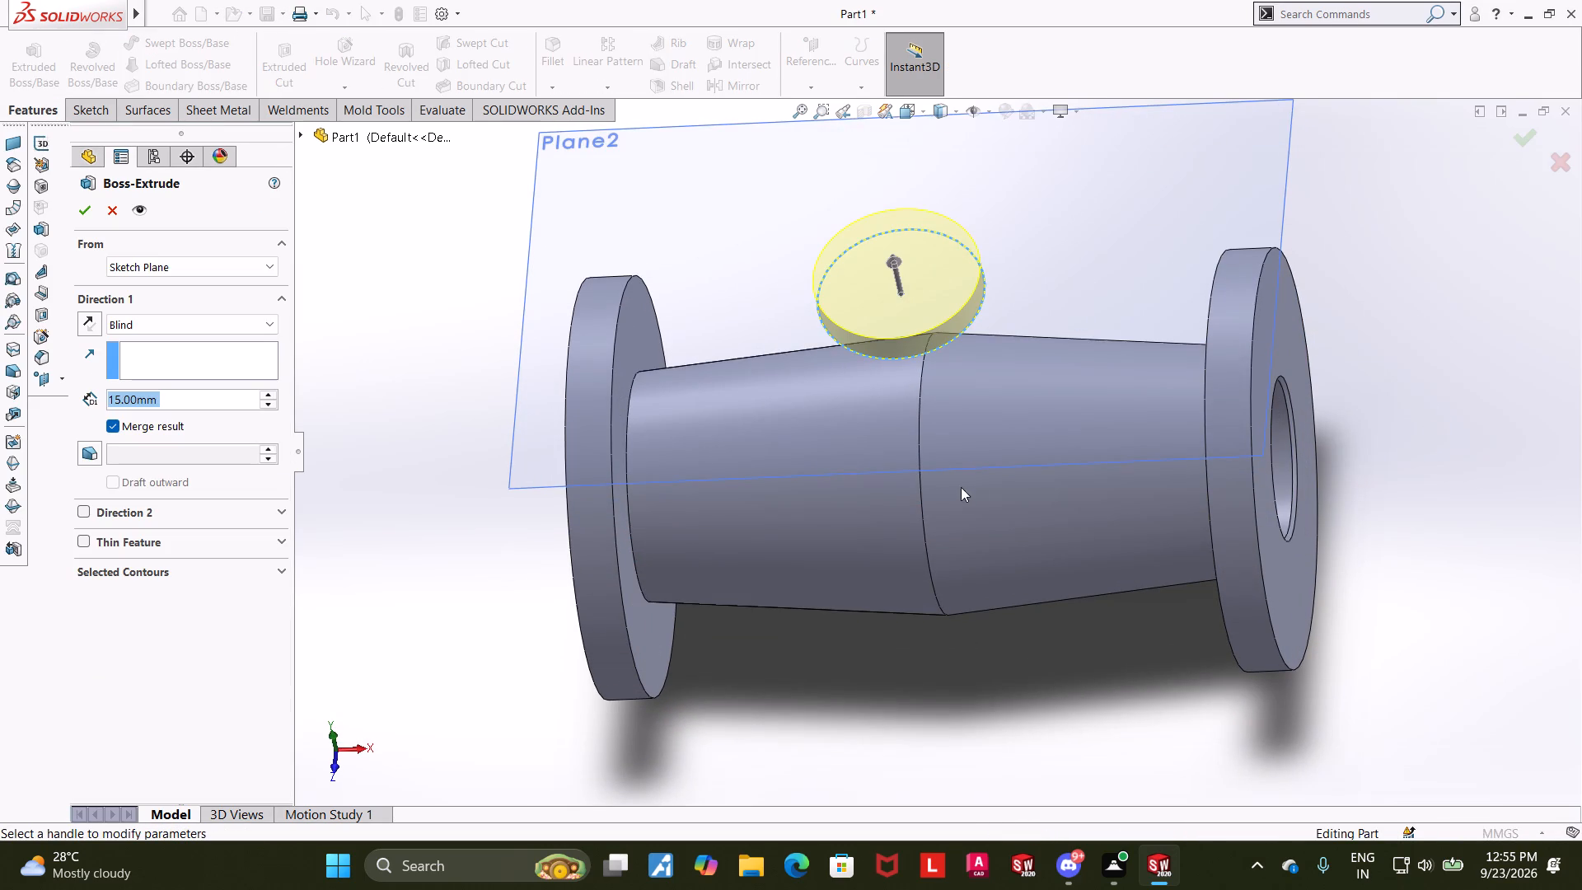
click(93, 322)
click(126, 323)
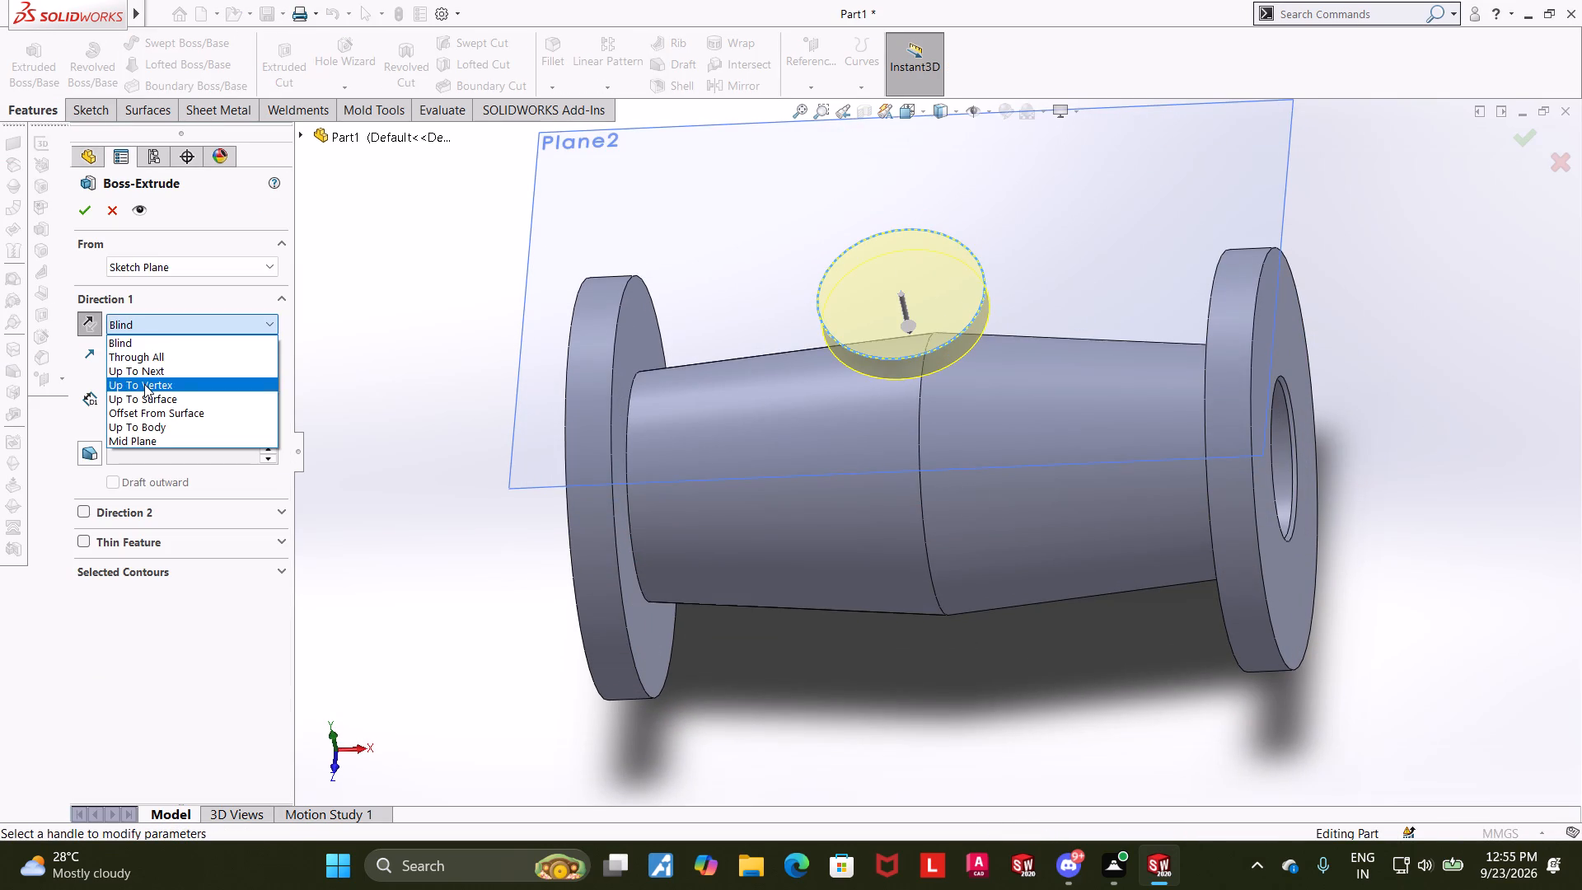
click(149, 392)
click(951, 508)
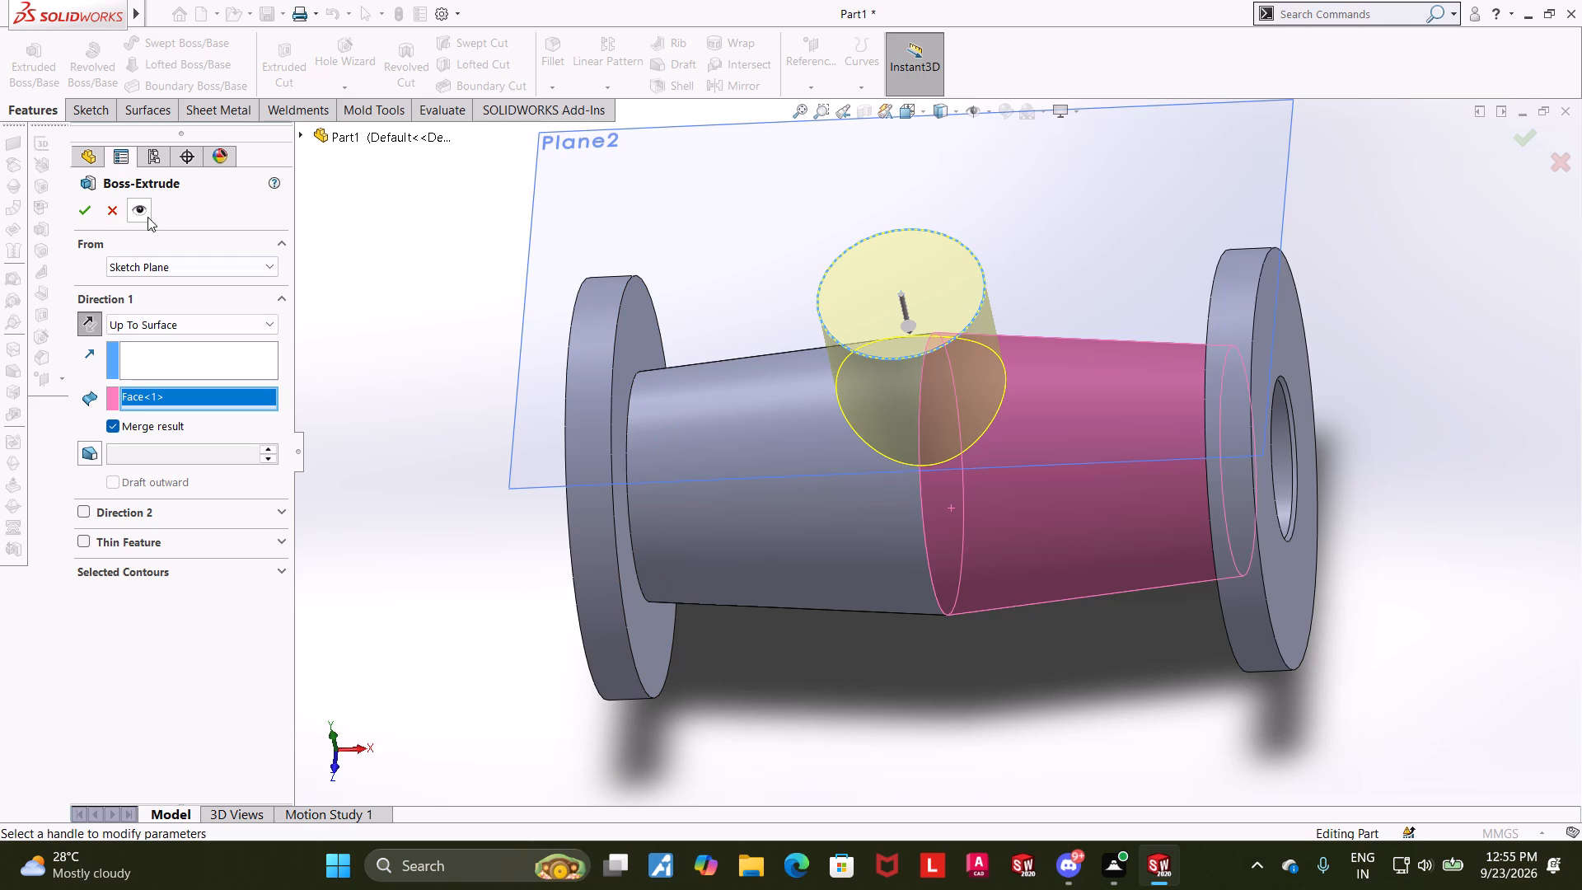
click(94, 218)
click(1371, 452)
Start a sketch on the boss's flat end face and draw a center rectangle around the origin.
middle_drag(1386, 457, 1406, 462)
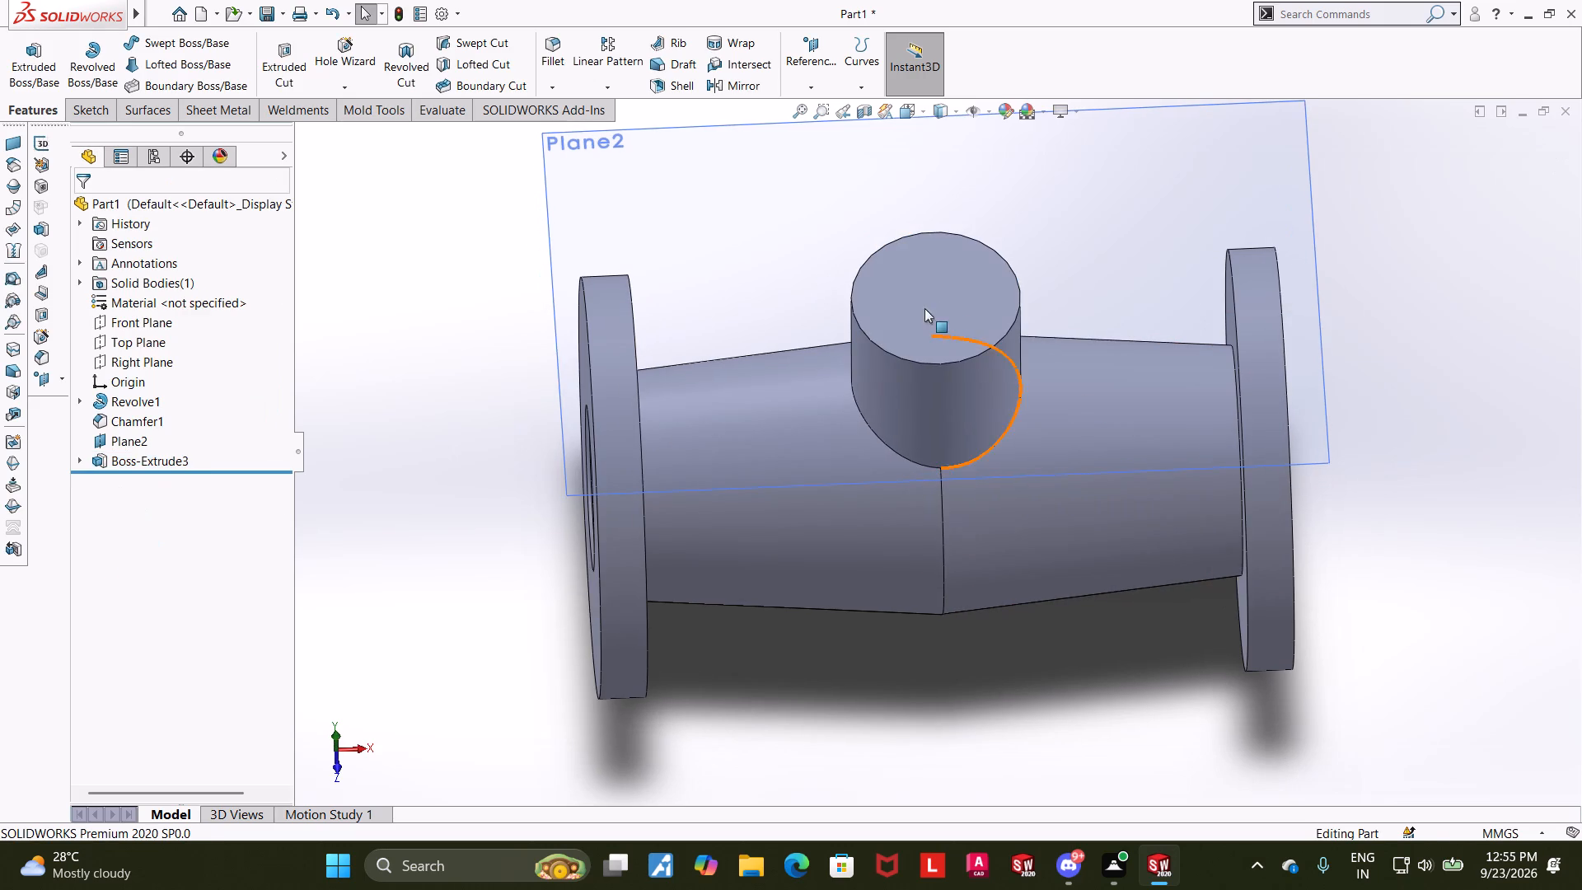
click(940, 305)
click(1020, 262)
click(149, 486)
click(188, 468)
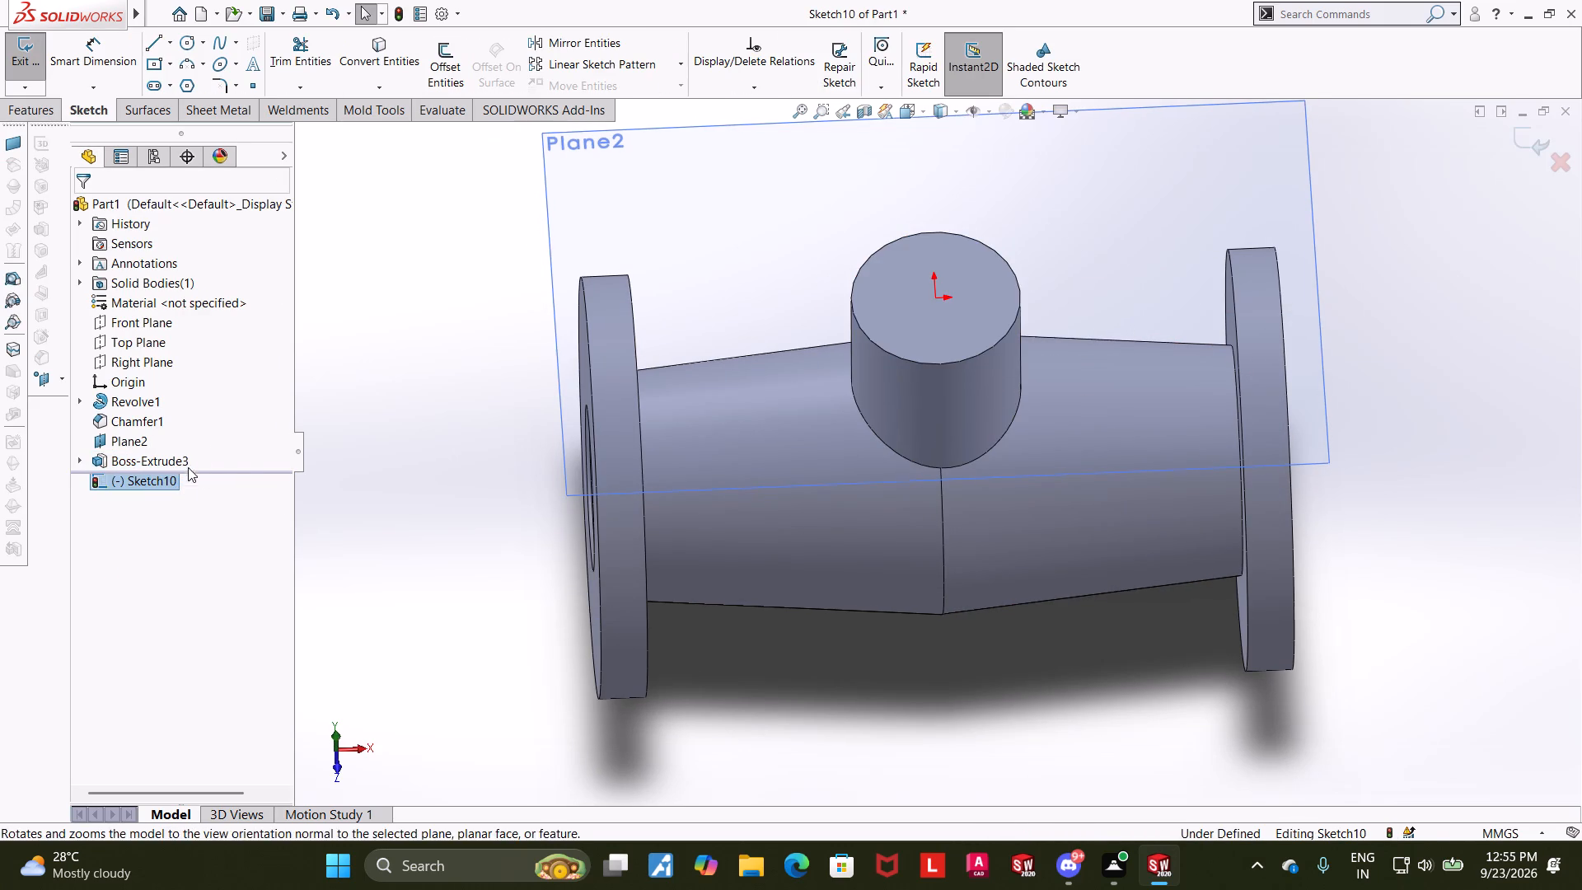
click(153, 62)
click(938, 450)
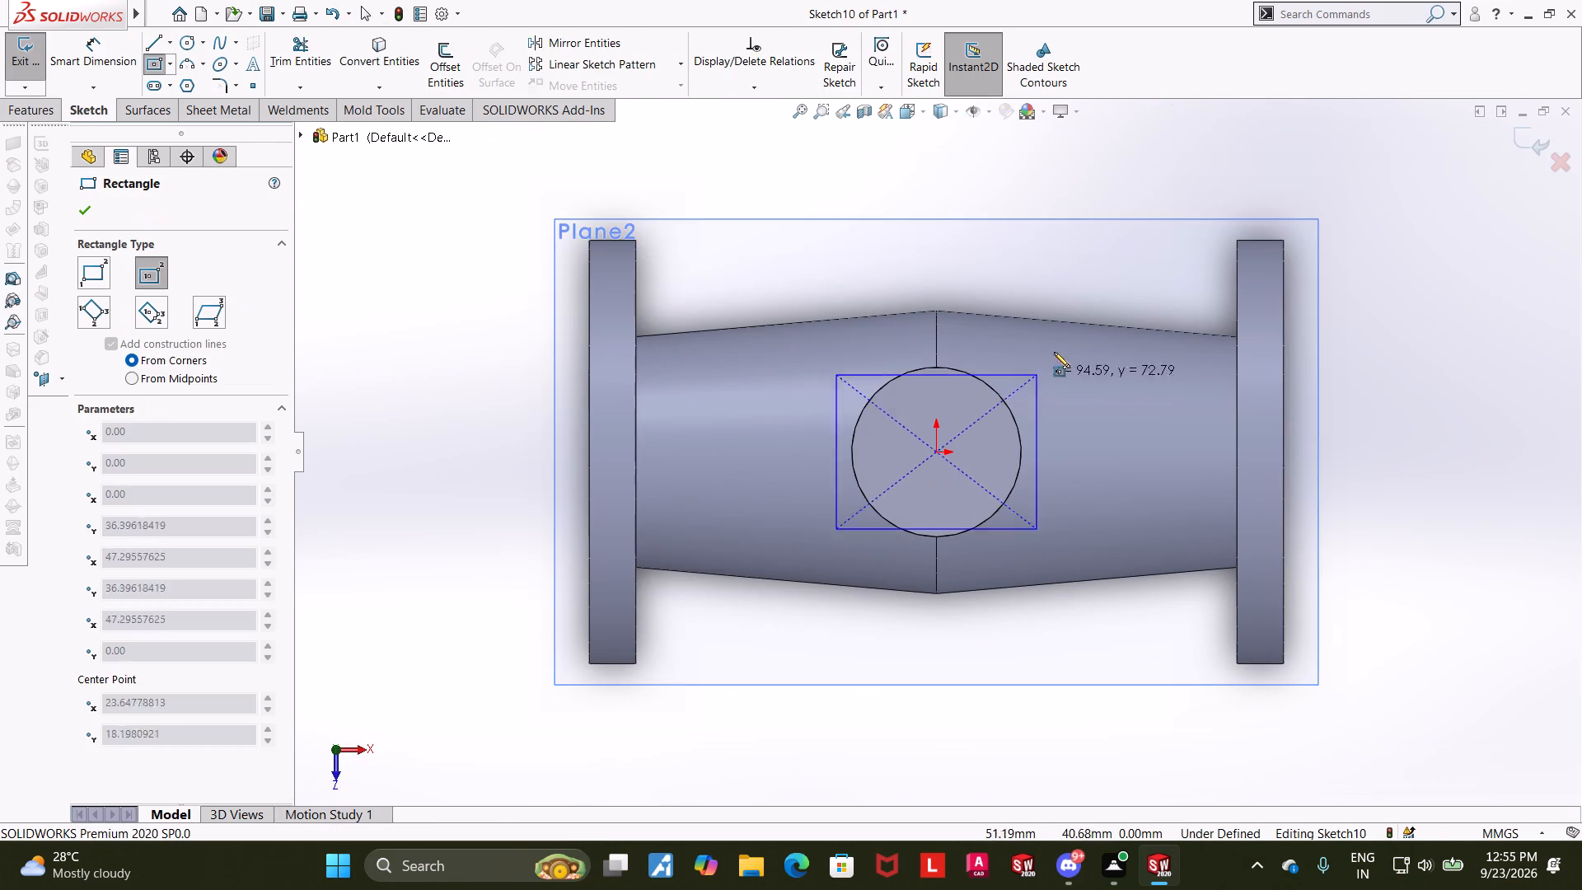
click(1078, 301)
key(Escape)
Dimension the rectangle's height and width as 150 mm each.
click(84, 67)
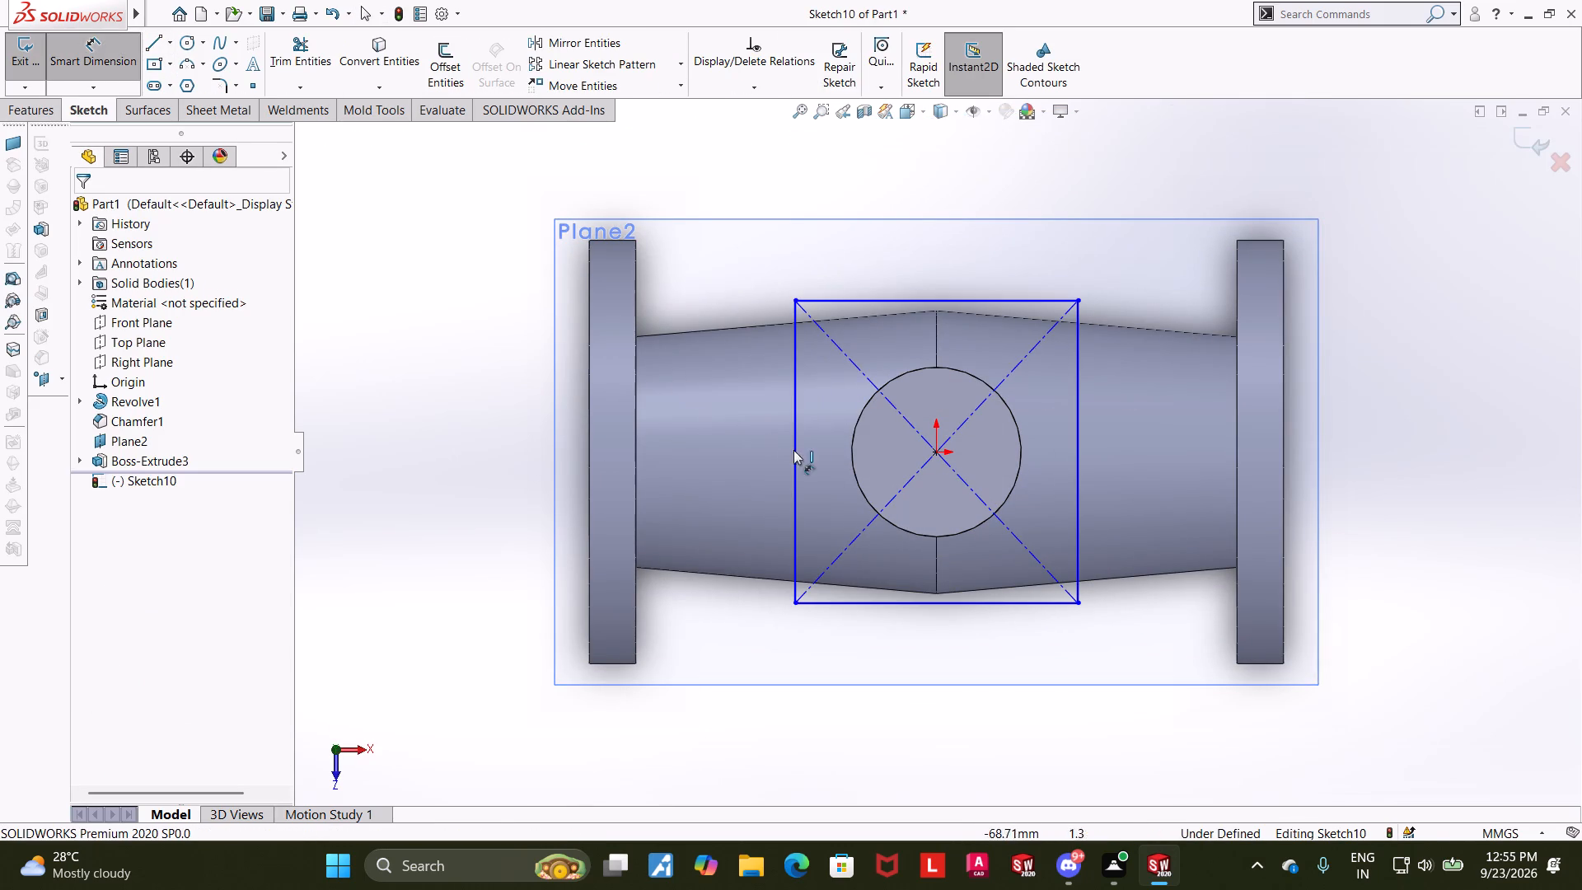
click(795, 453)
click(757, 455)
text(150)
key(Return)
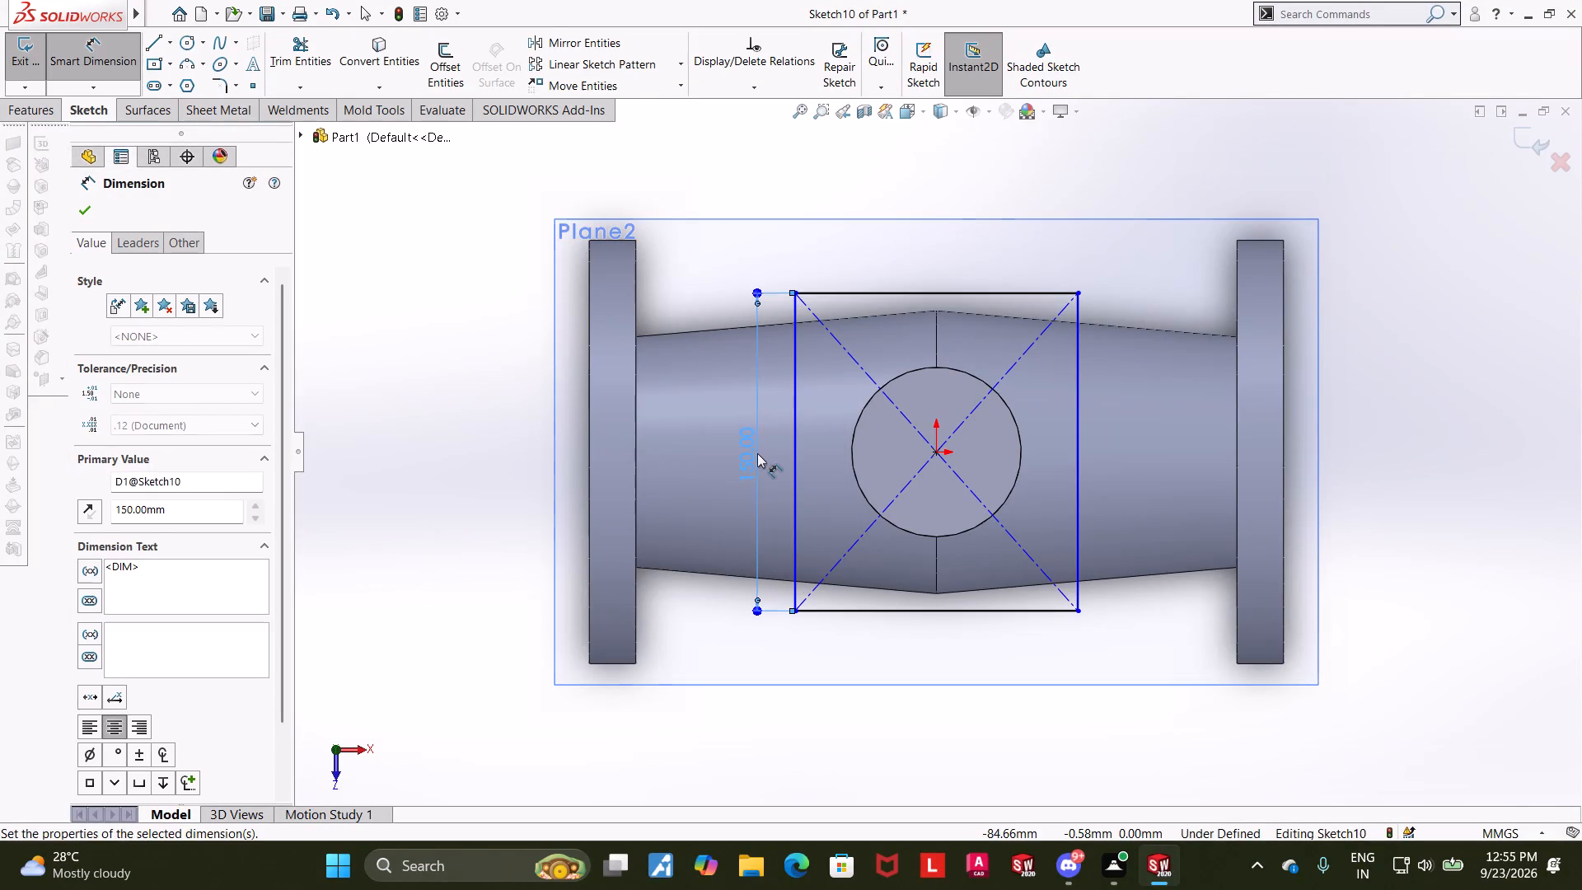
right_click(757, 453)
key(Escape)
click(878, 292)
click(882, 260)
text(150)
key(Return)
key(Escape)
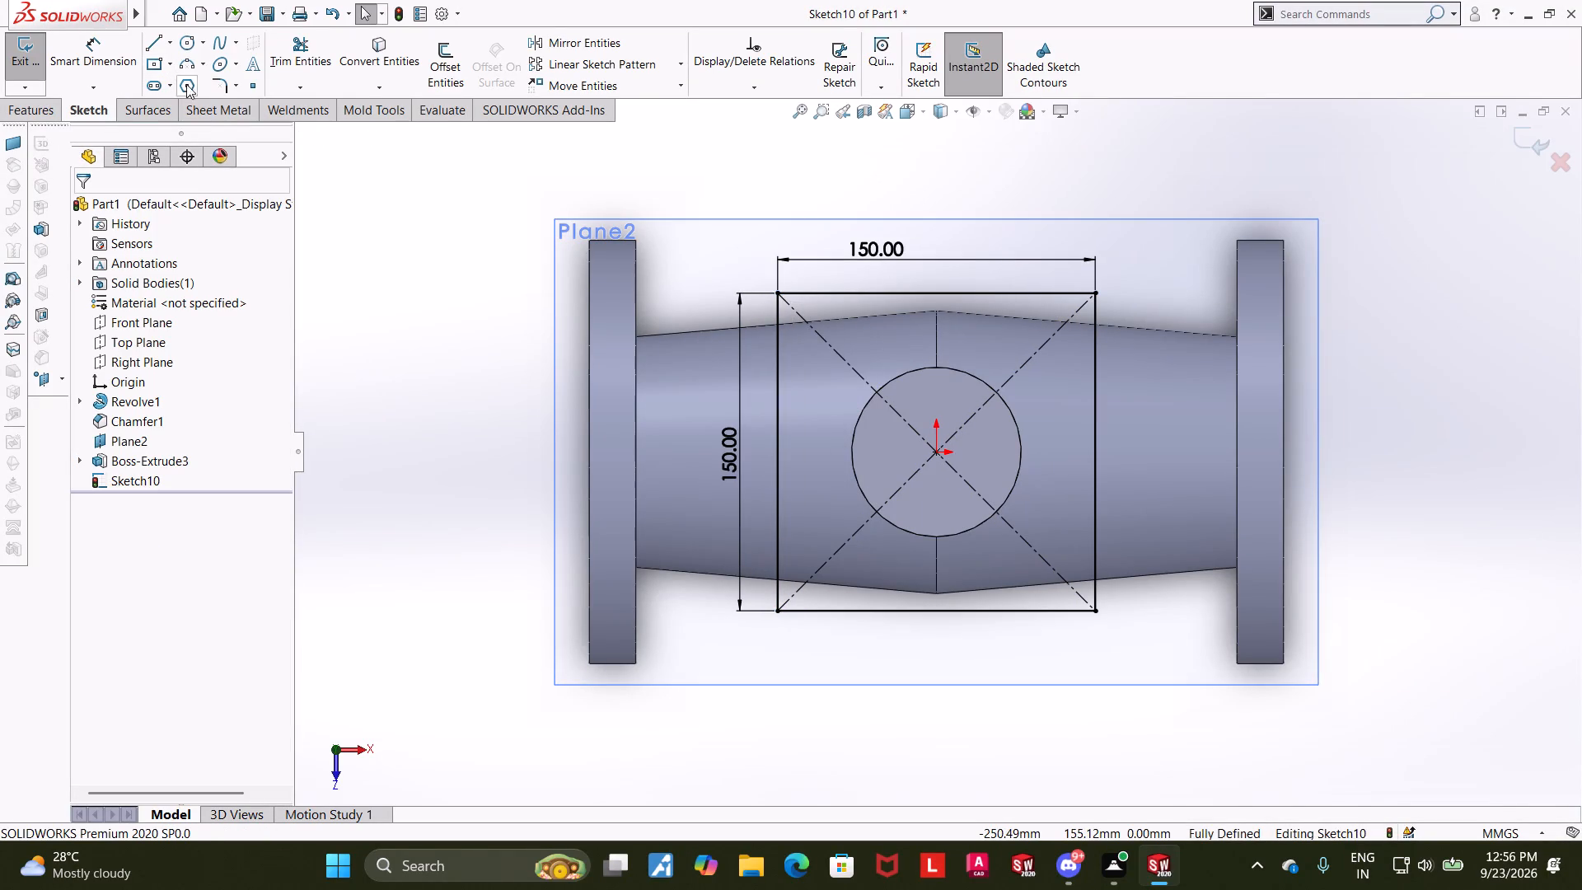
Round all four corners of the 150 mm square with 20 mm radius sketch fillets.
click(216, 79)
click(780, 312)
click(818, 285)
click(821, 299)
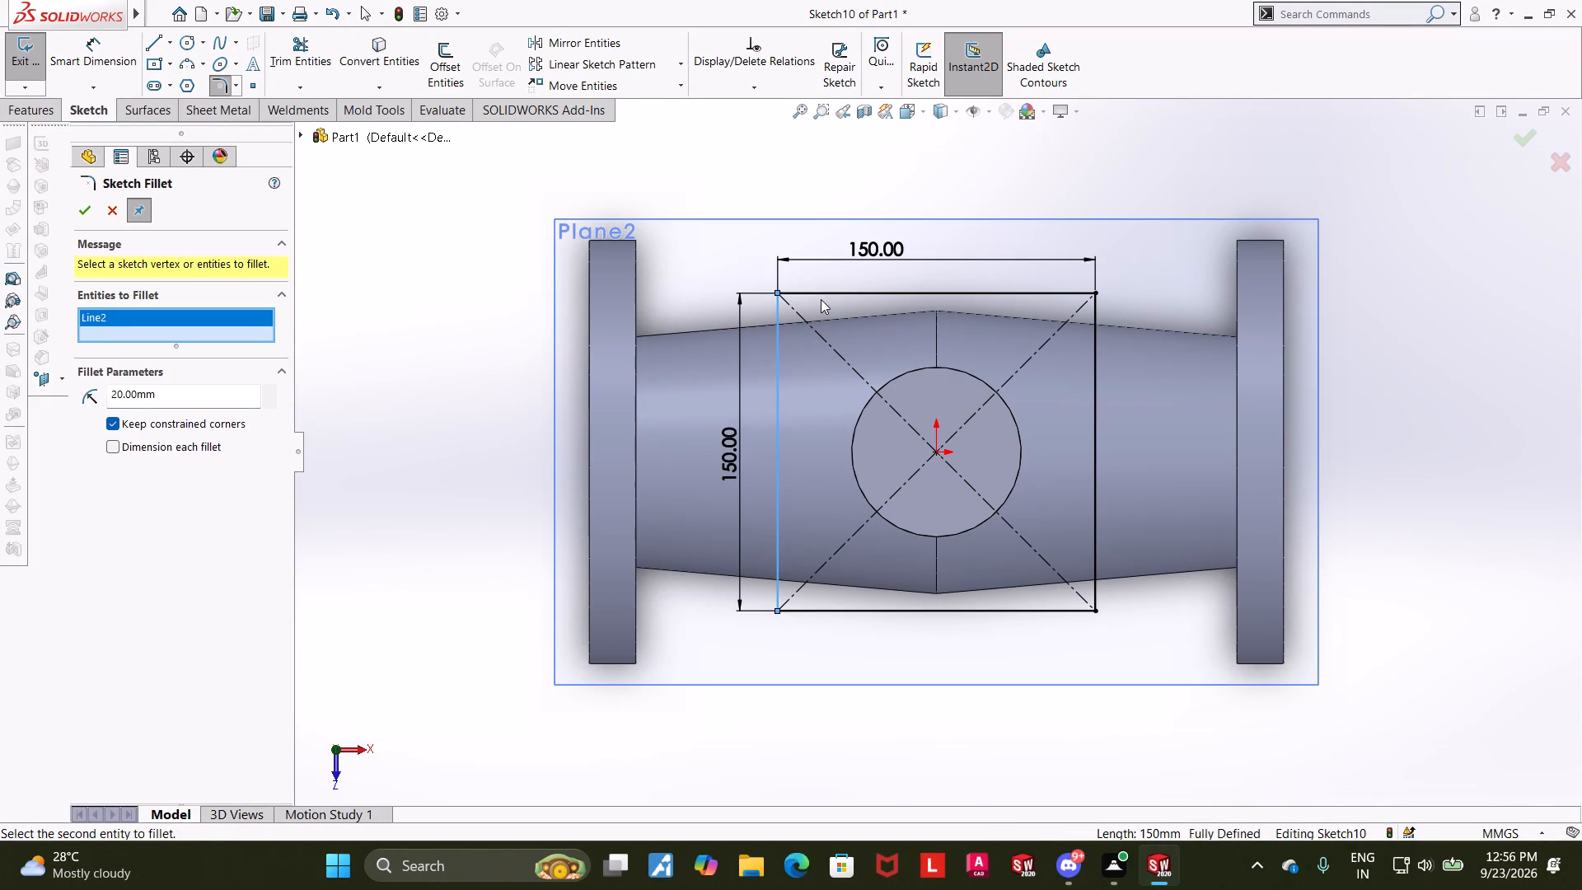
click(820, 293)
click(1074, 296)
click(1101, 317)
click(1088, 330)
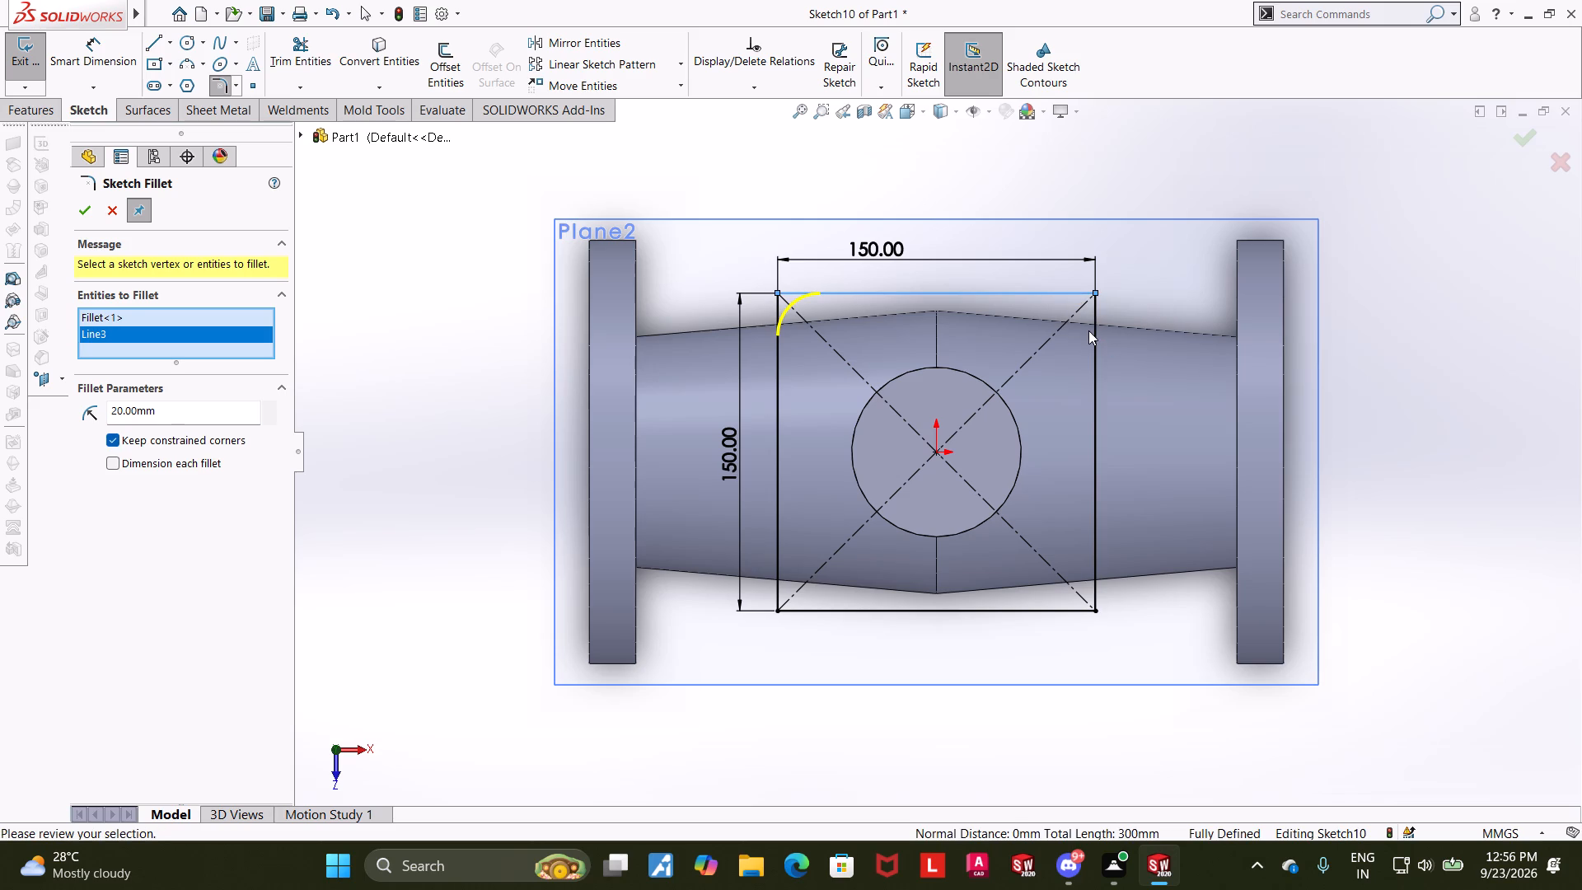
click(1095, 332)
click(1091, 560)
click(1068, 606)
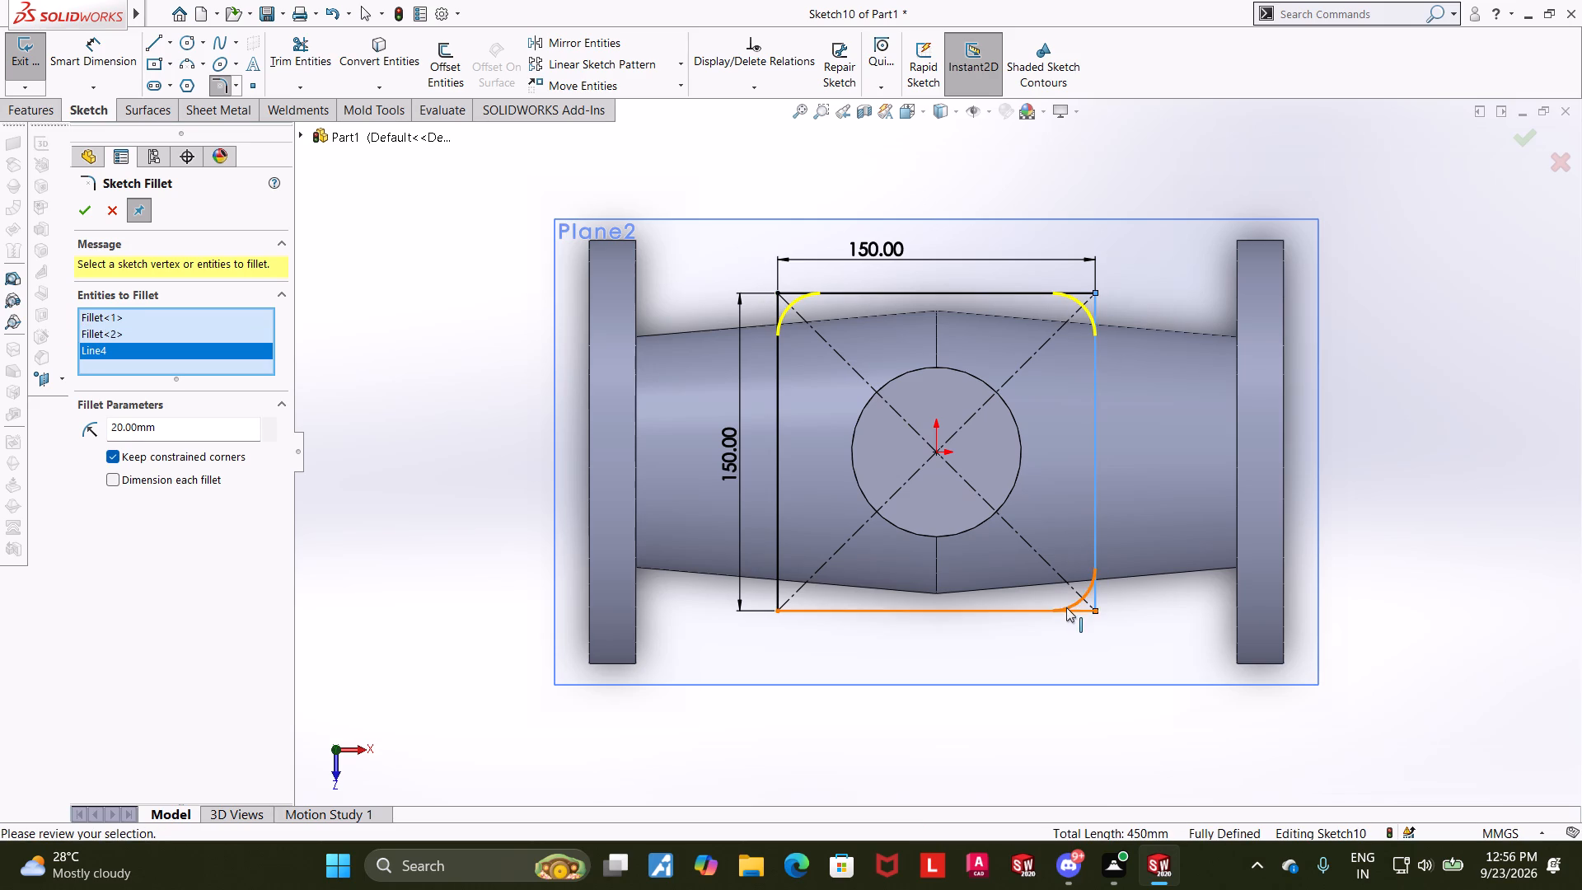
click(1066, 607)
click(840, 611)
click(779, 570)
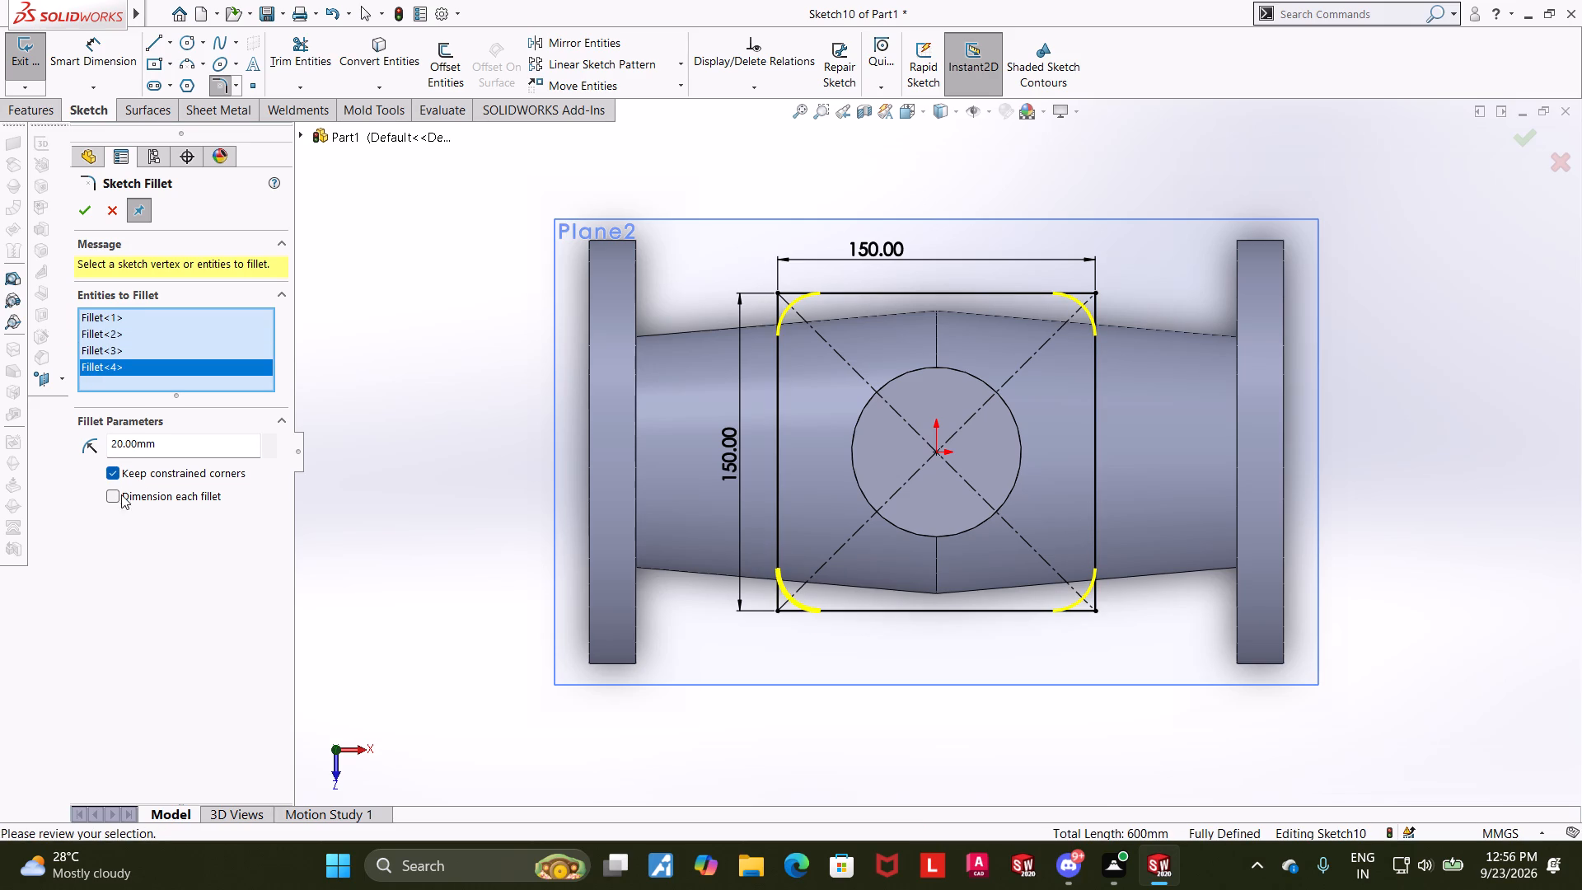
drag(181, 445, 21, 433)
text(150)
key(Return)
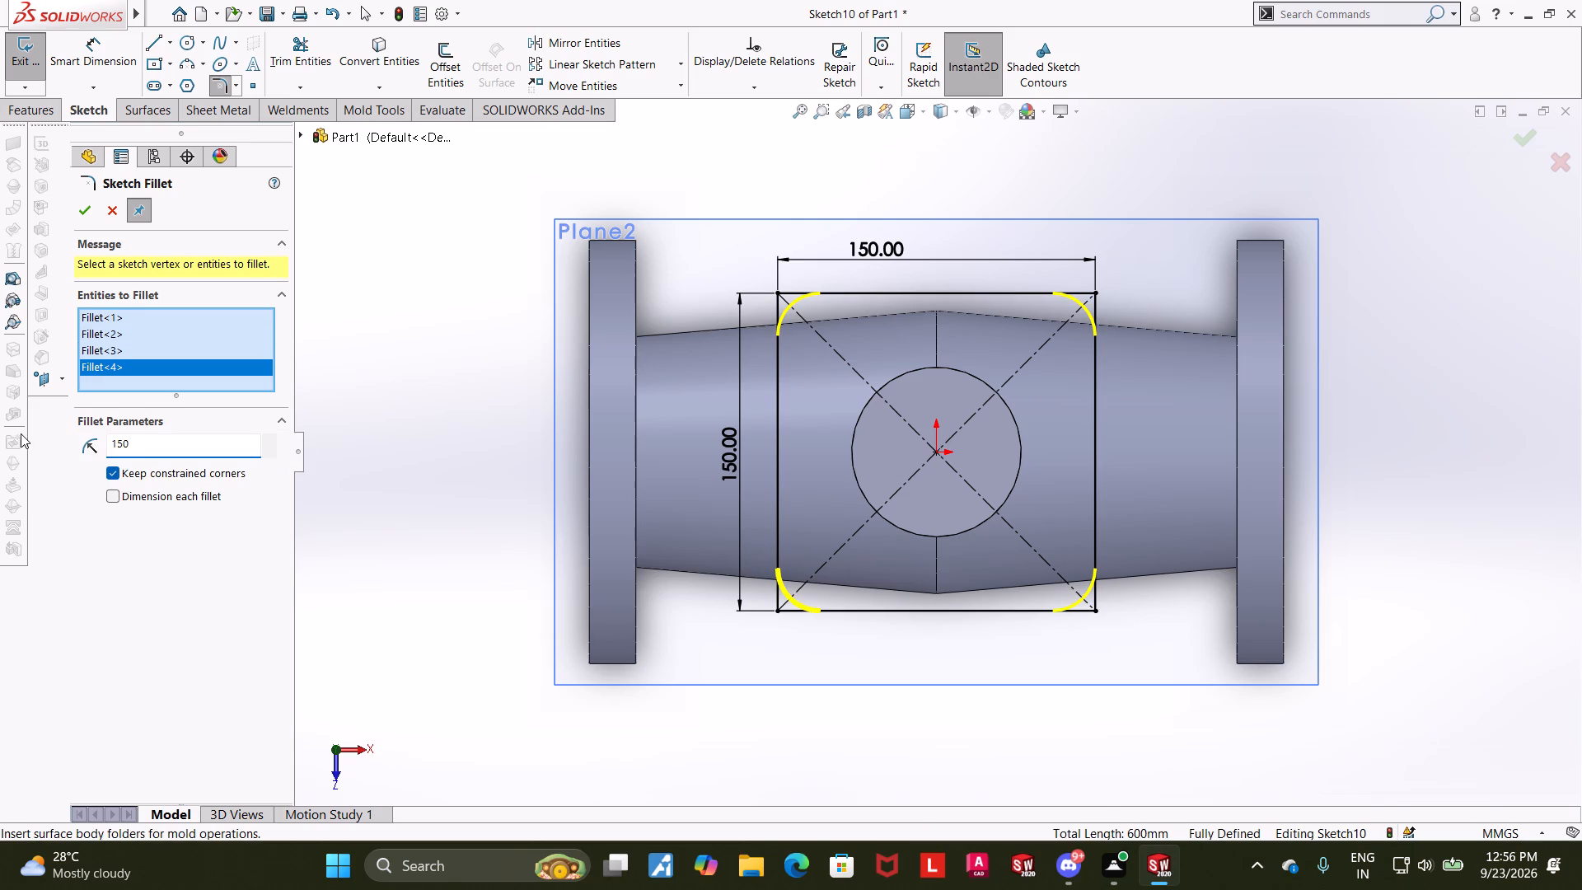
drag(166, 437, 22, 448)
text(20)
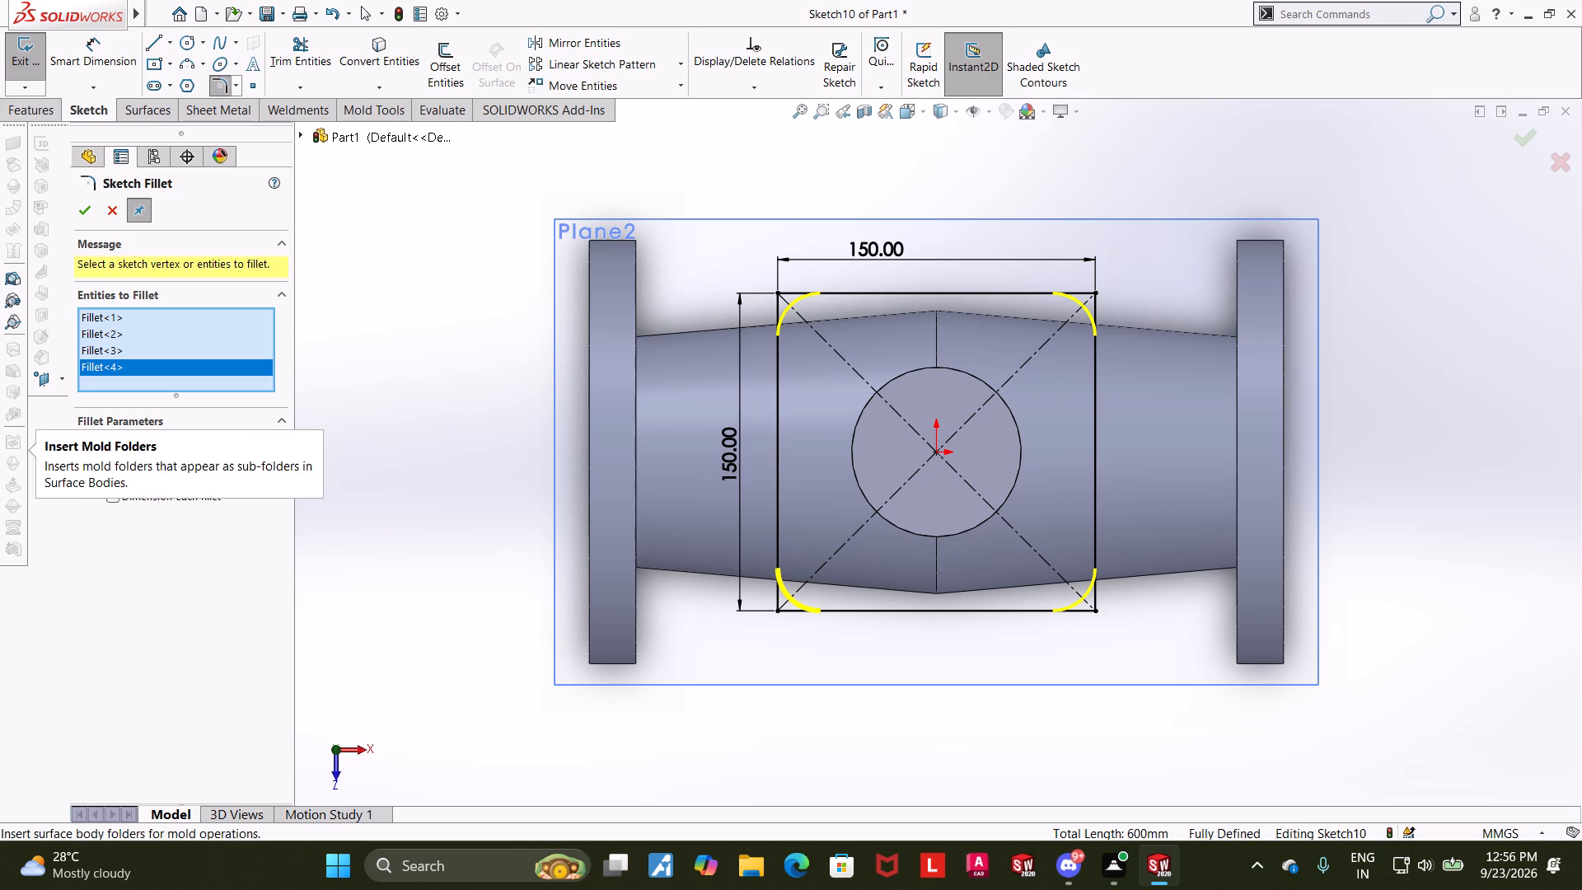
key(Return)
click(77, 216)
click(386, 524)
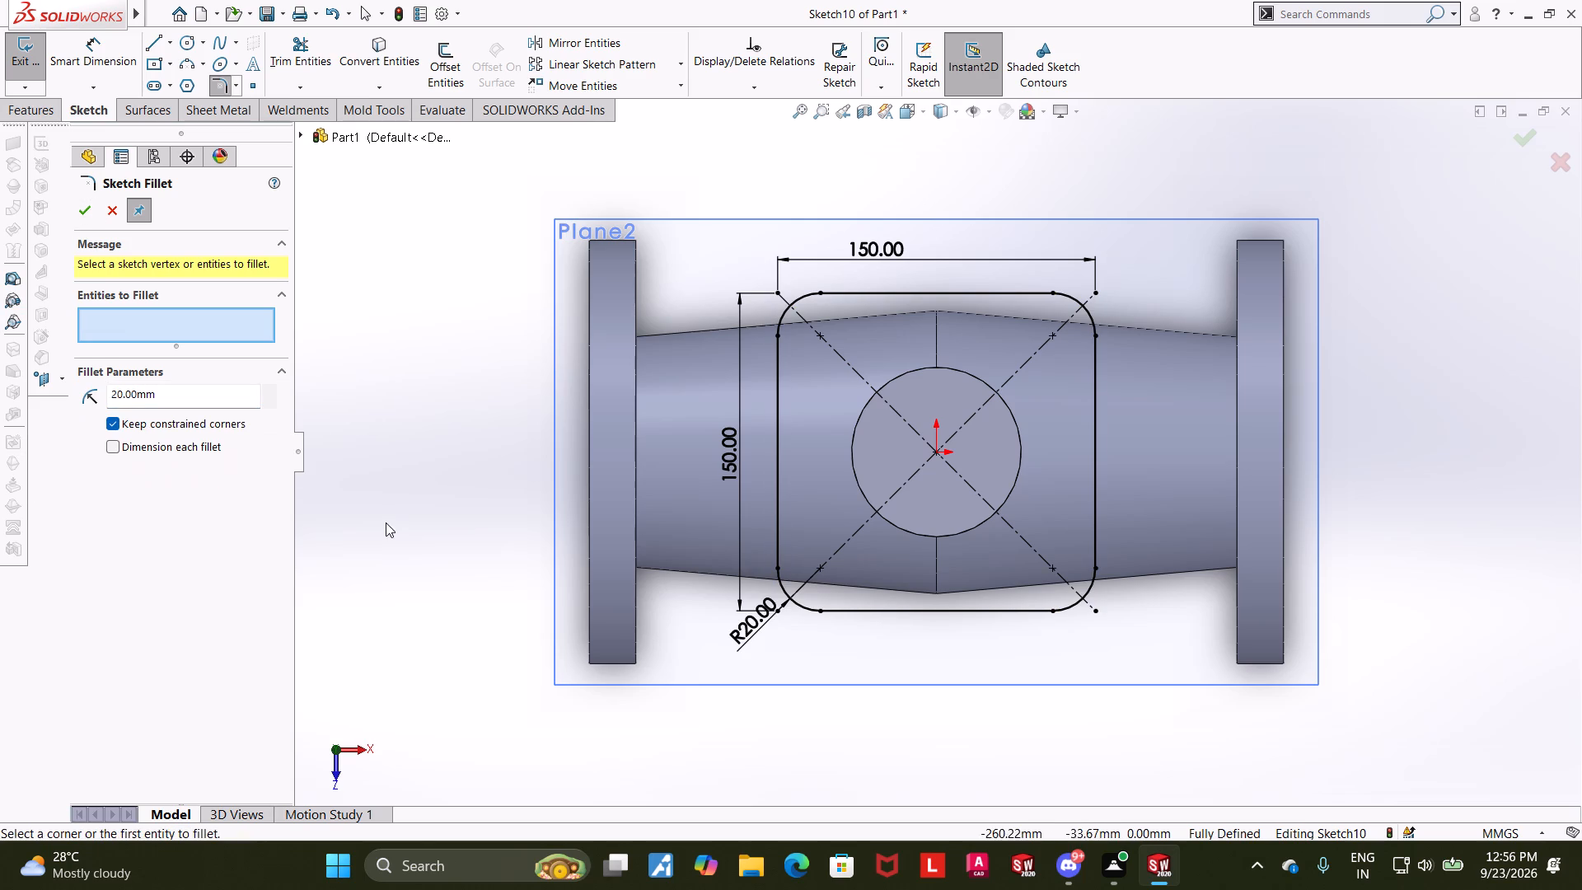
click(110, 212)
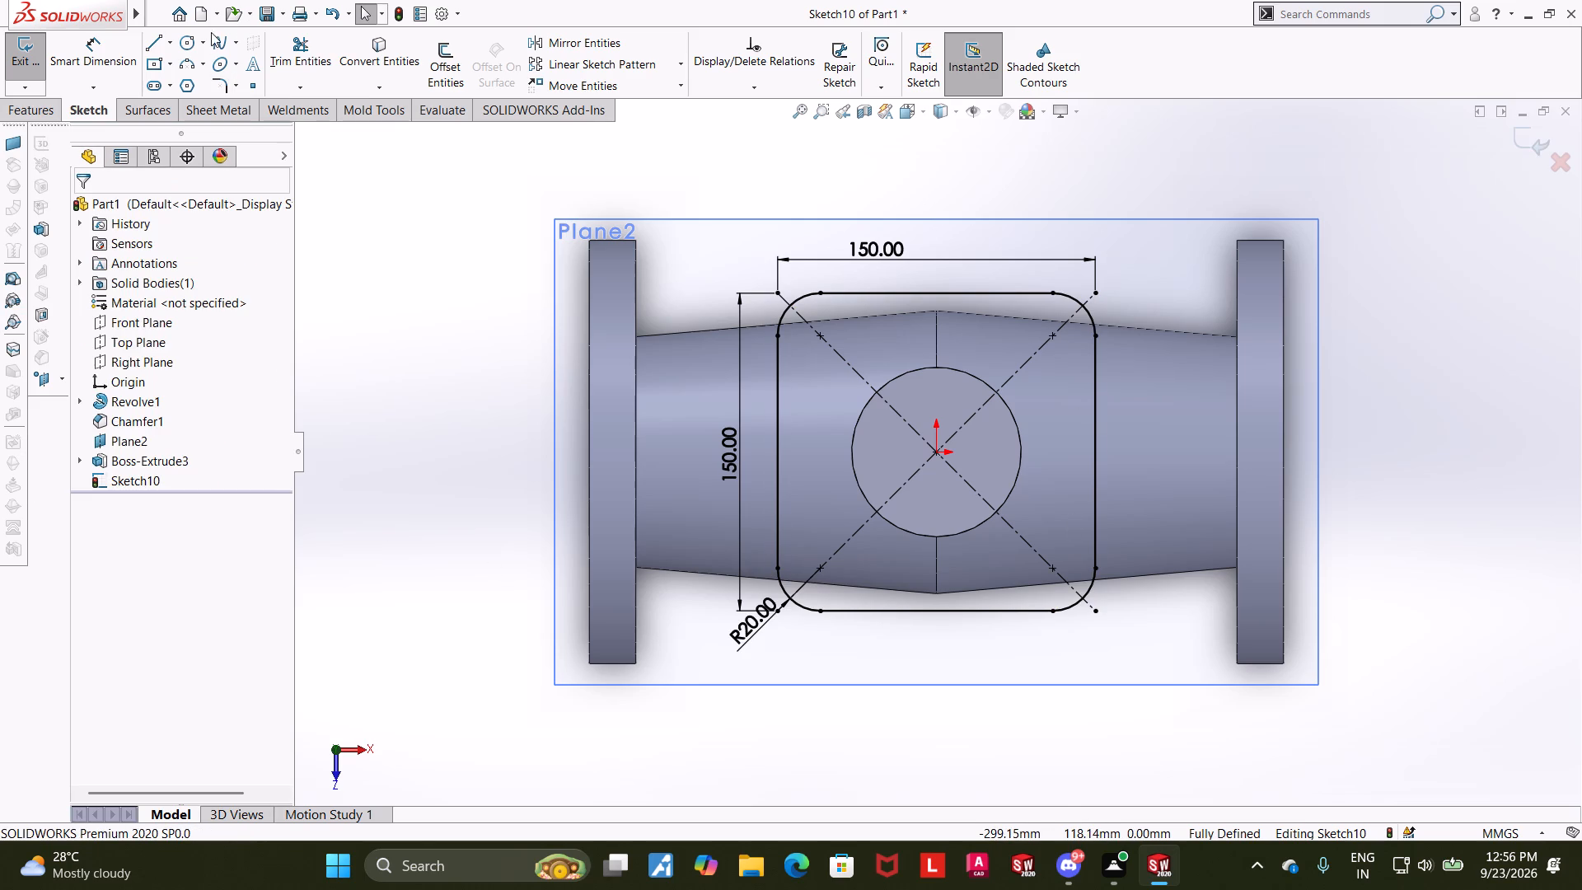
Draw a bolt-hole circle at the centre of one corner fillet and set its diameter to 18 mm.
click(192, 46)
click(824, 337)
click(874, 316)
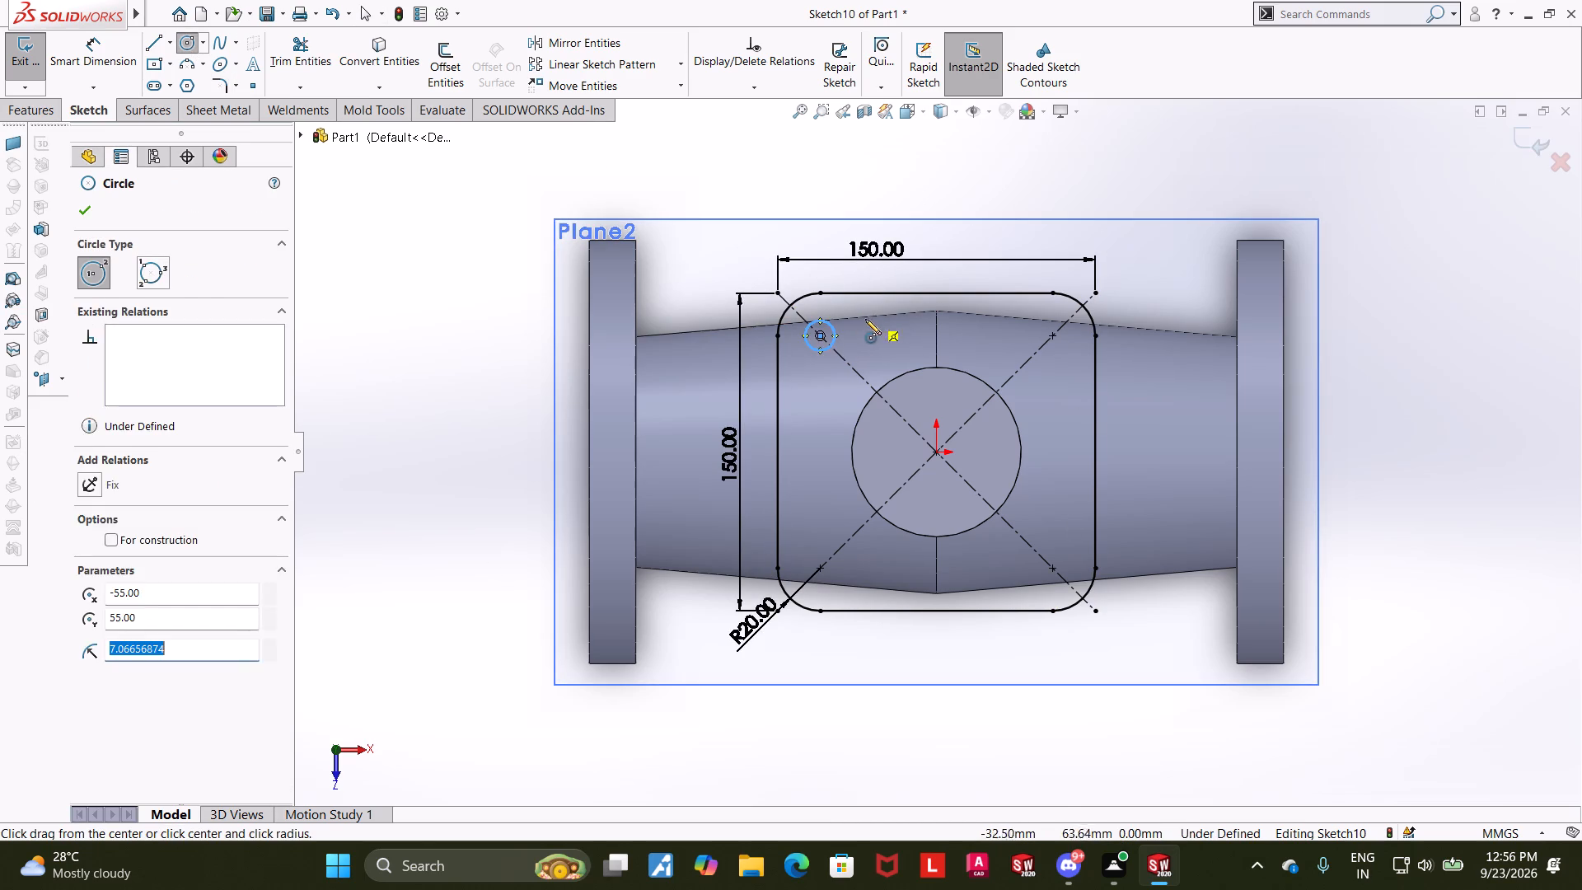
key(Escape)
click(96, 40)
scroll(869, 307, down, 4)
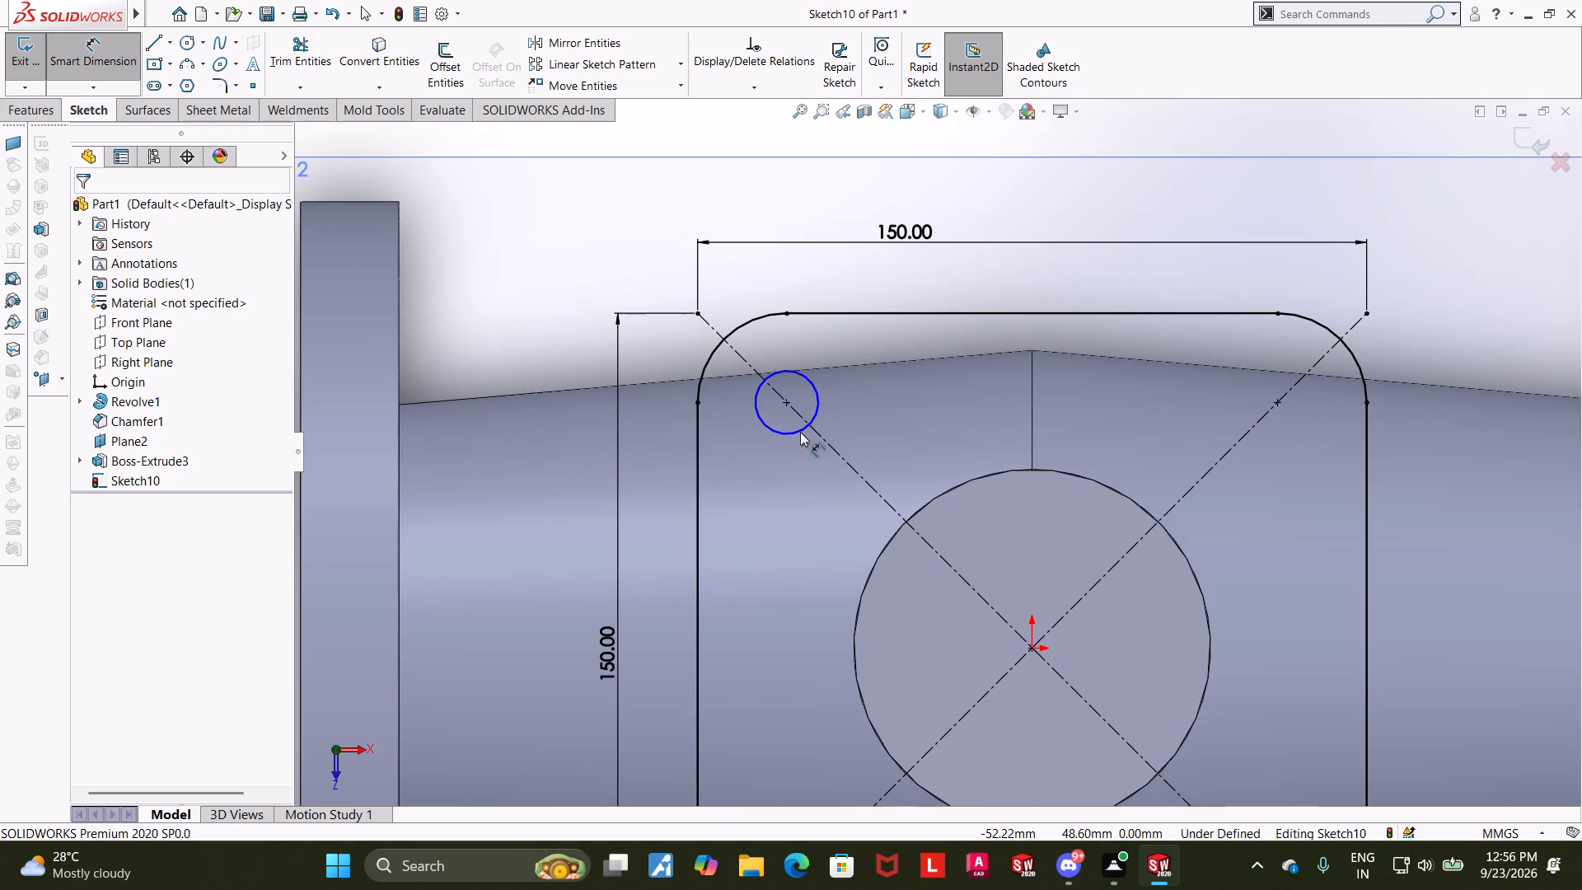
click(799, 432)
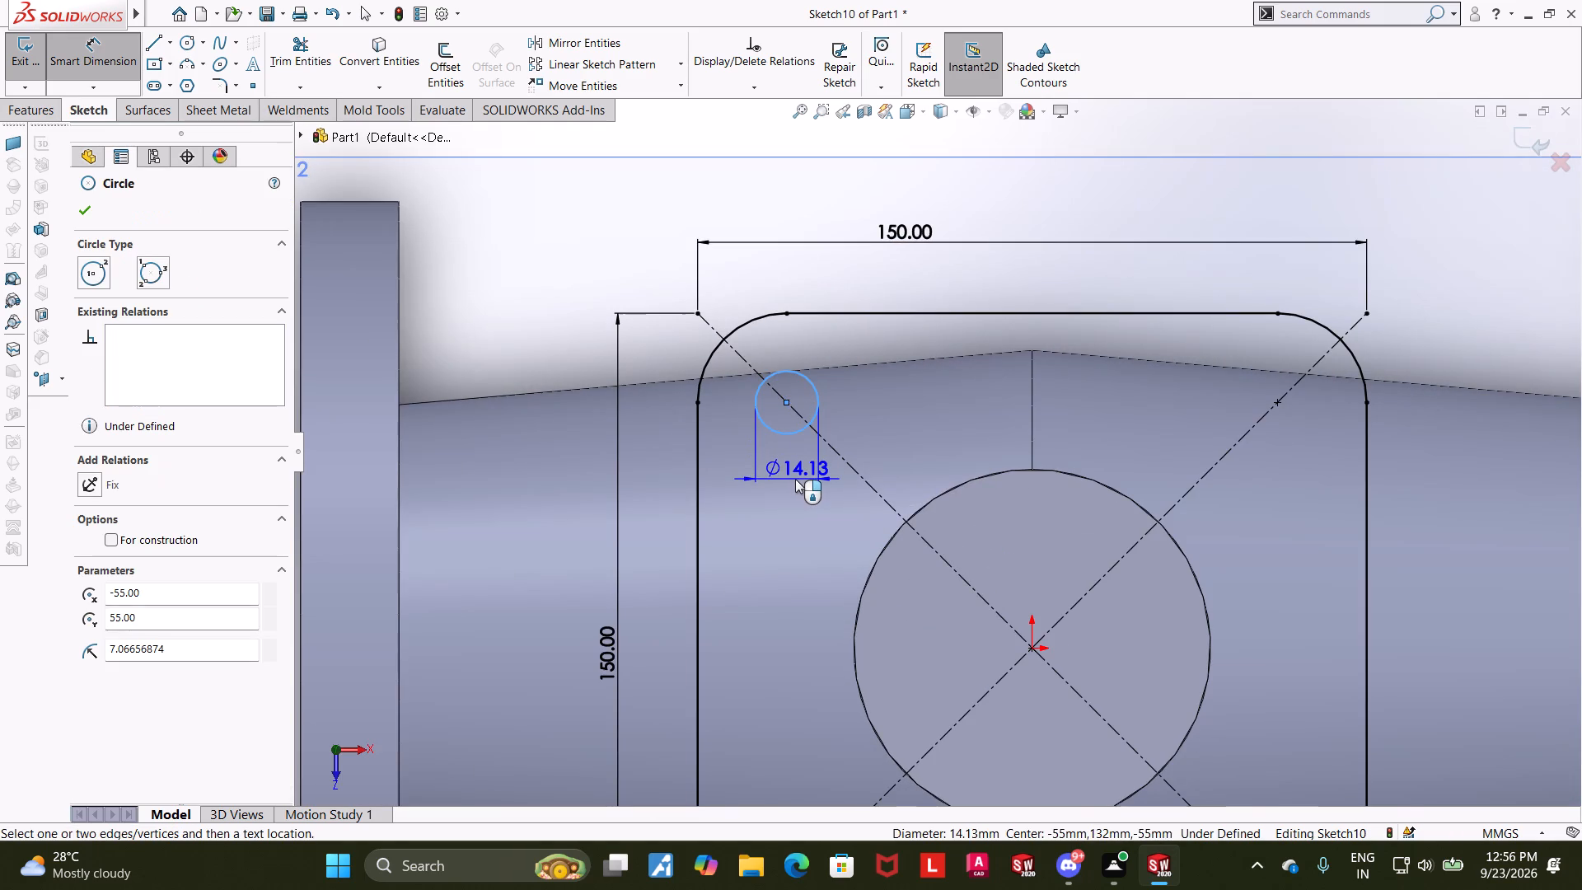
click(795, 478)
text(18)
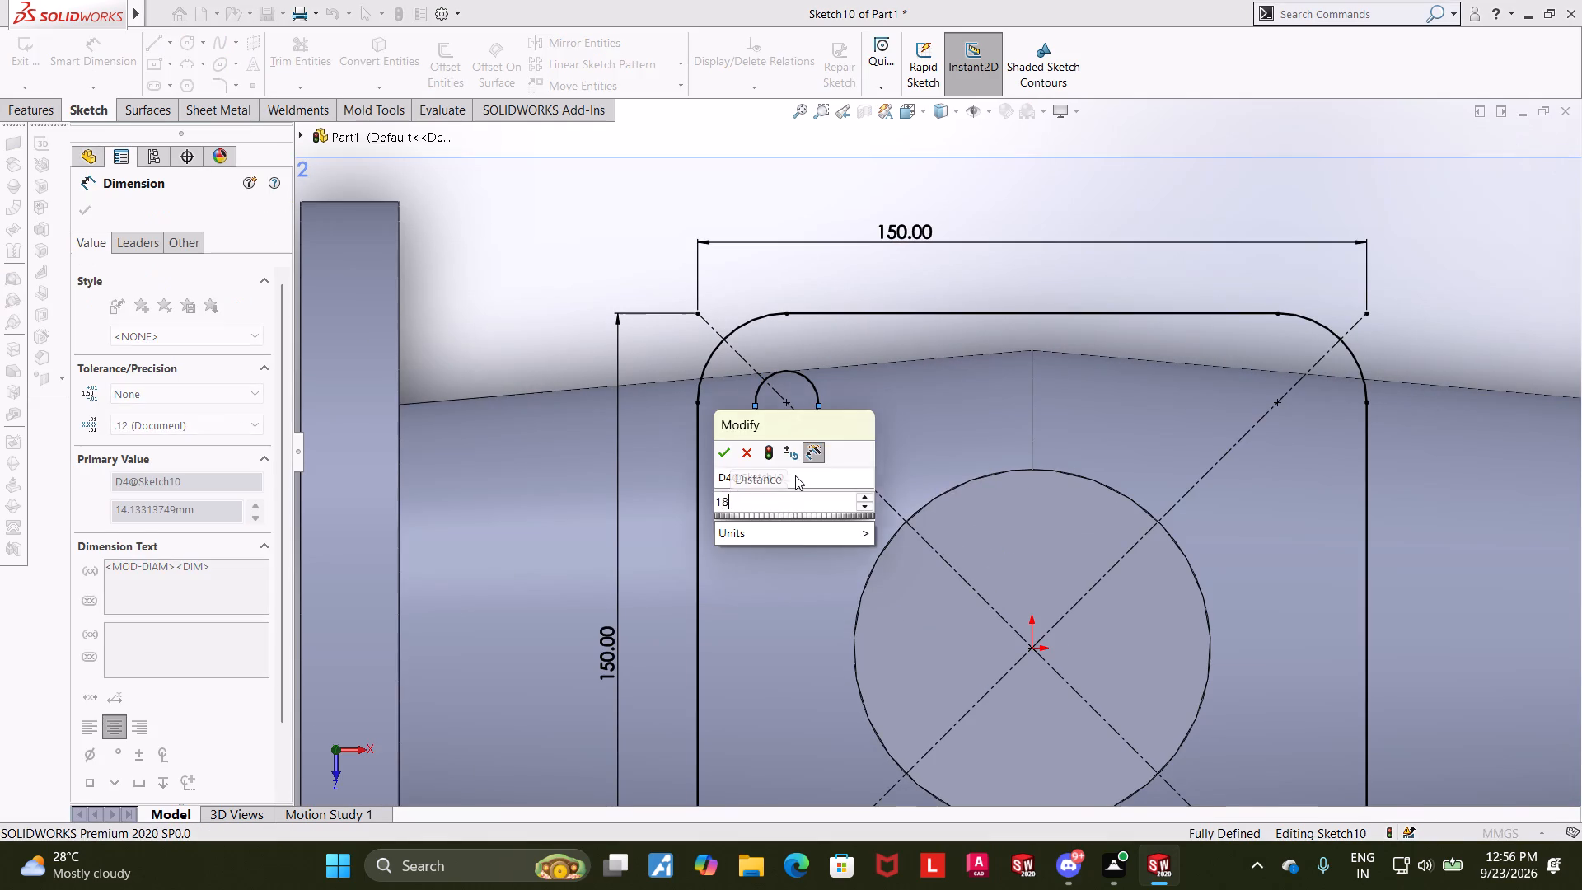
key(Return)
key(Escape)
key(Escape)
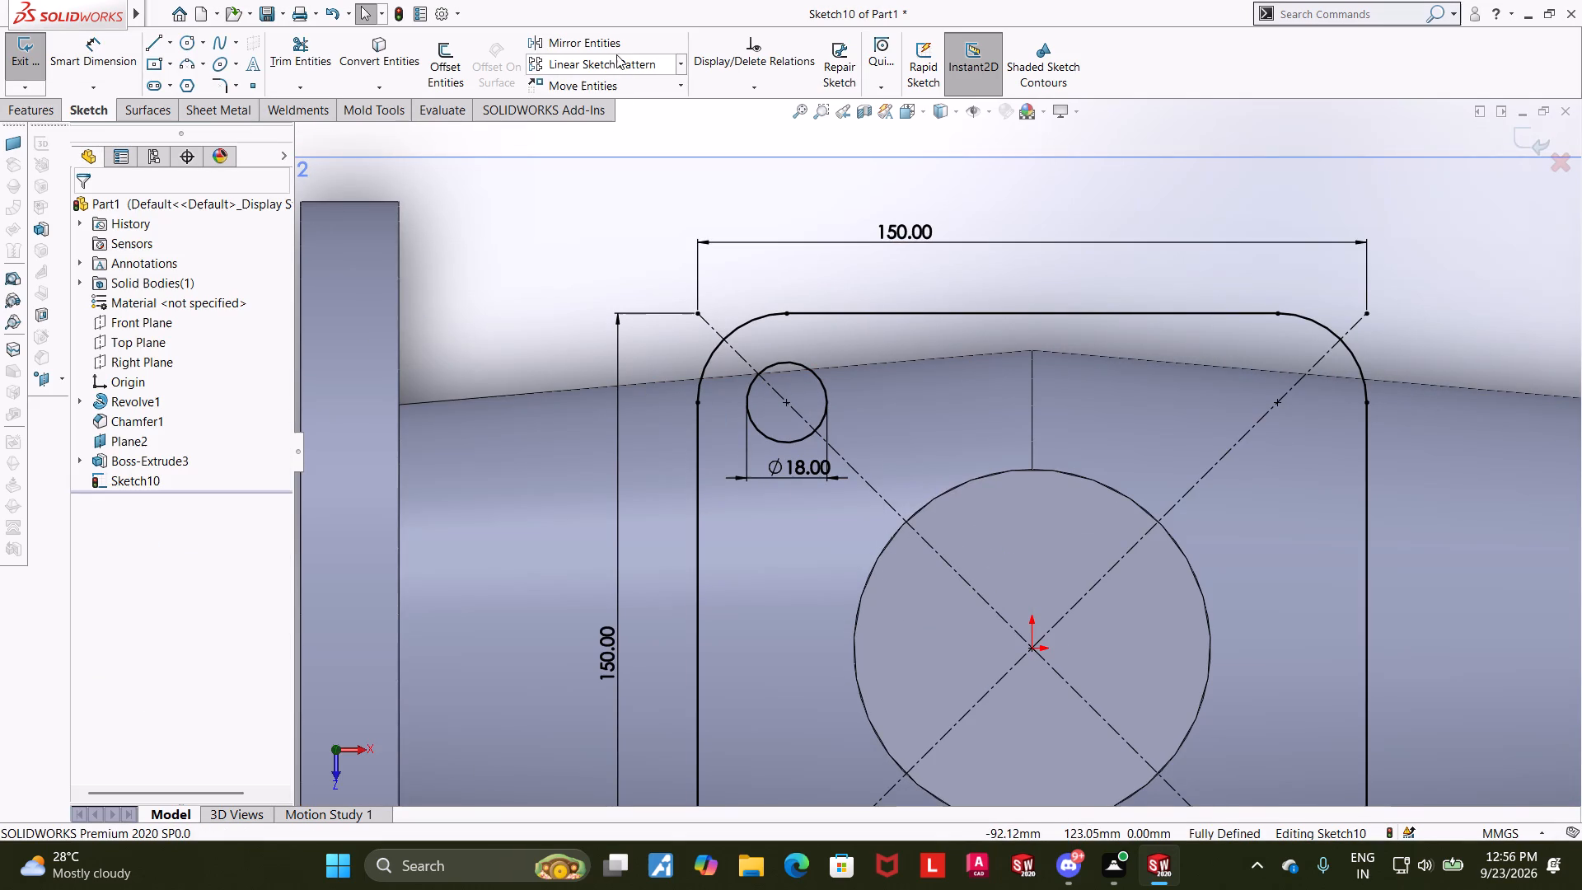
Linear-pattern the 18 mm corner circle as two instances at 110 mm spacing in both X and Y, reaching all four corners.
click(615, 59)
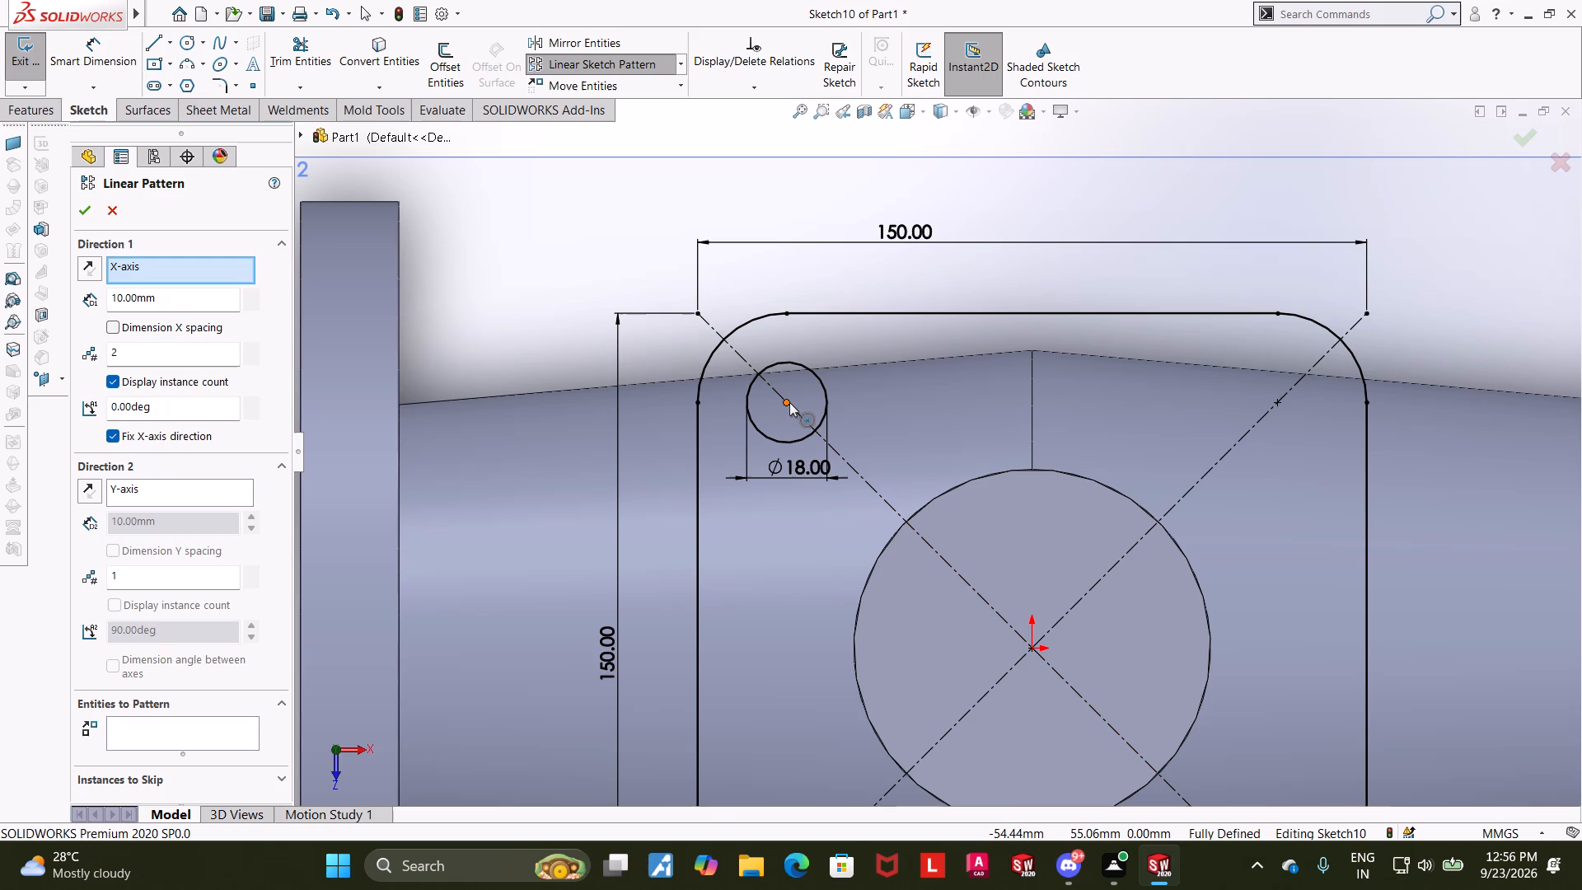
click(807, 373)
scroll(810, 372, up, 3)
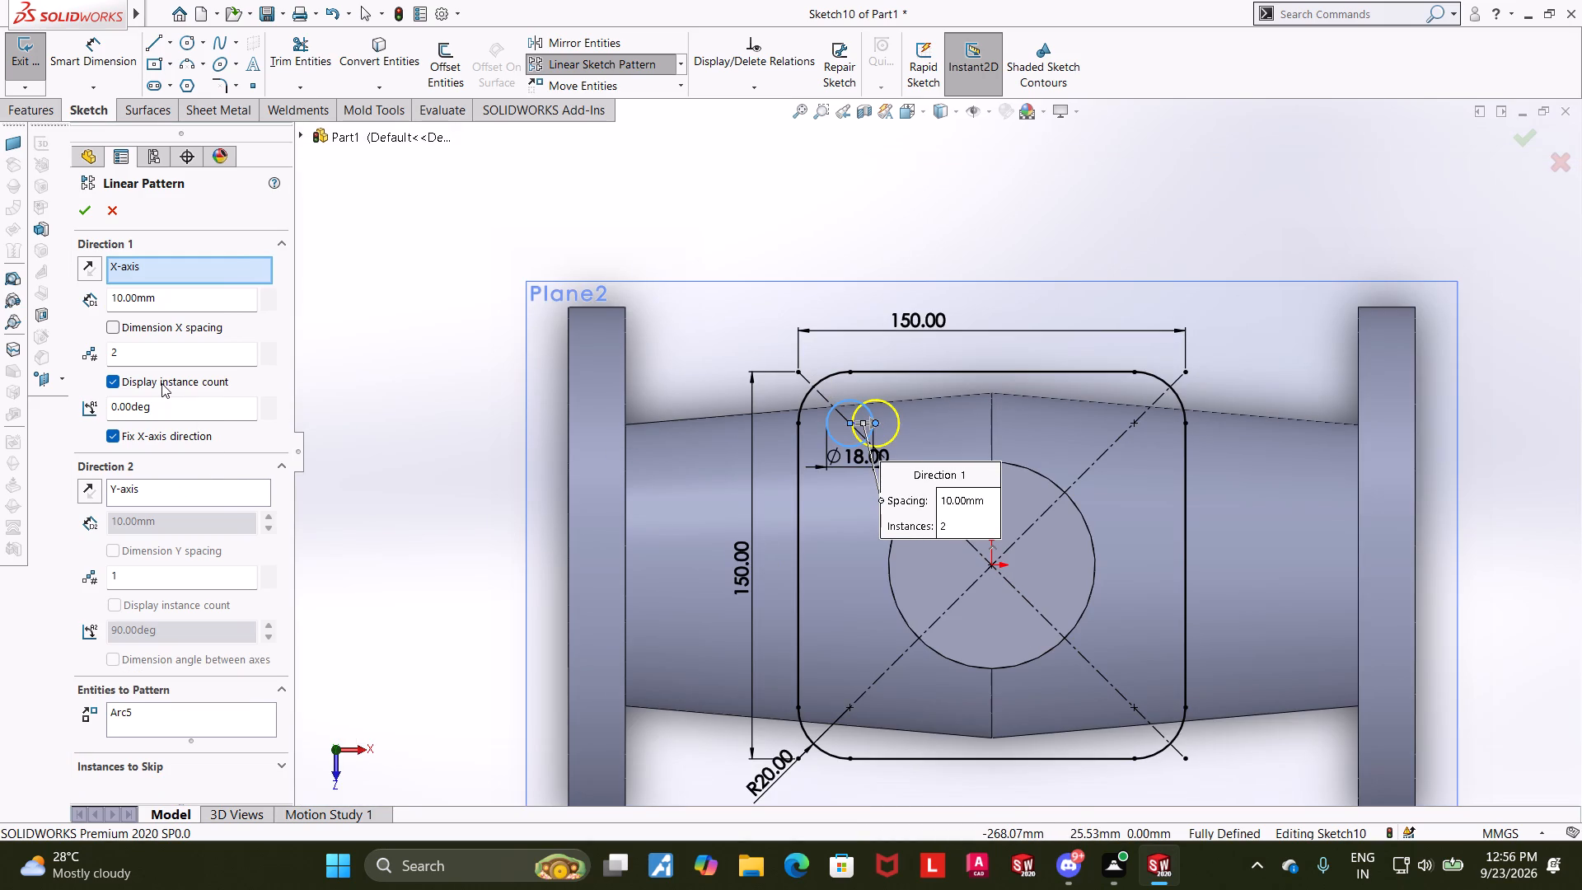
drag(176, 299, 49, 297)
text(110)
key(Return)
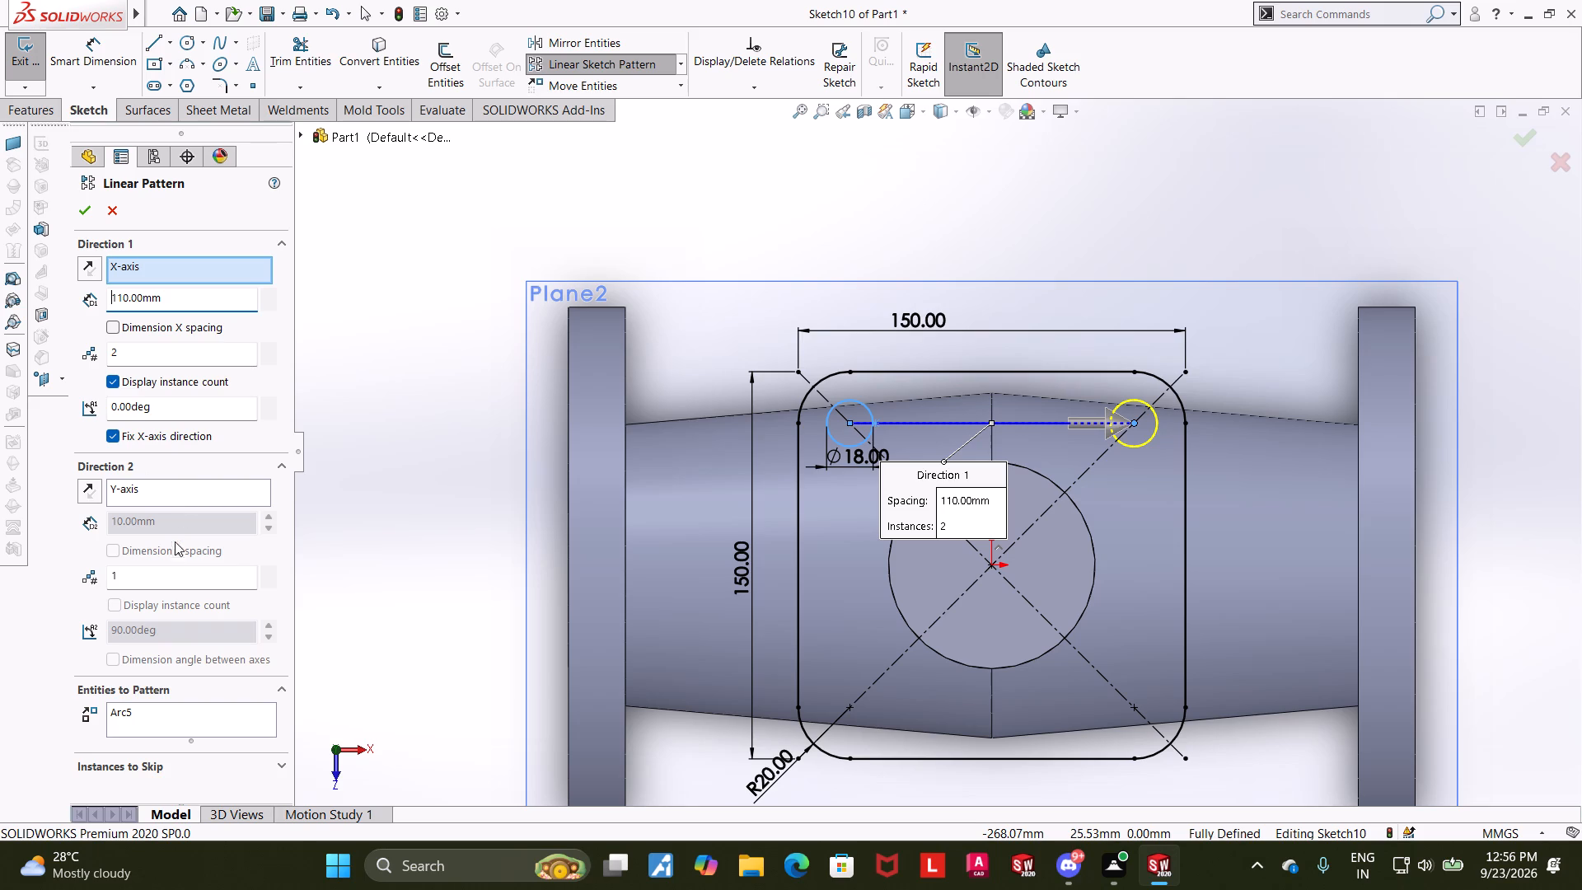
drag(150, 574, 41, 568)
key(2)
key(Return)
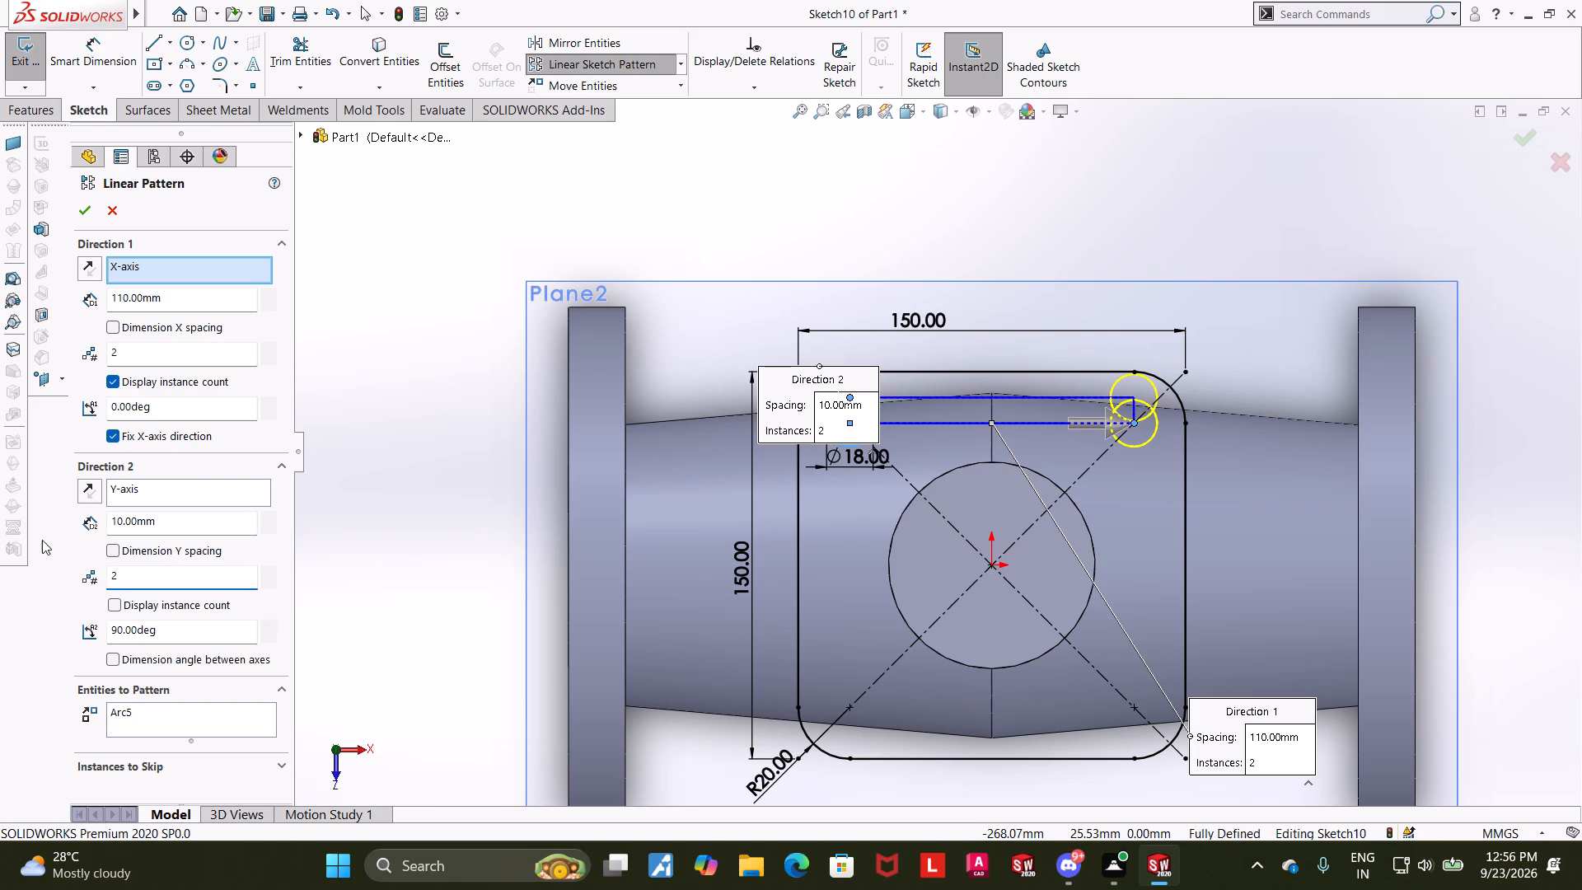
drag(223, 520, 0, 517)
text(110)
key(Return)
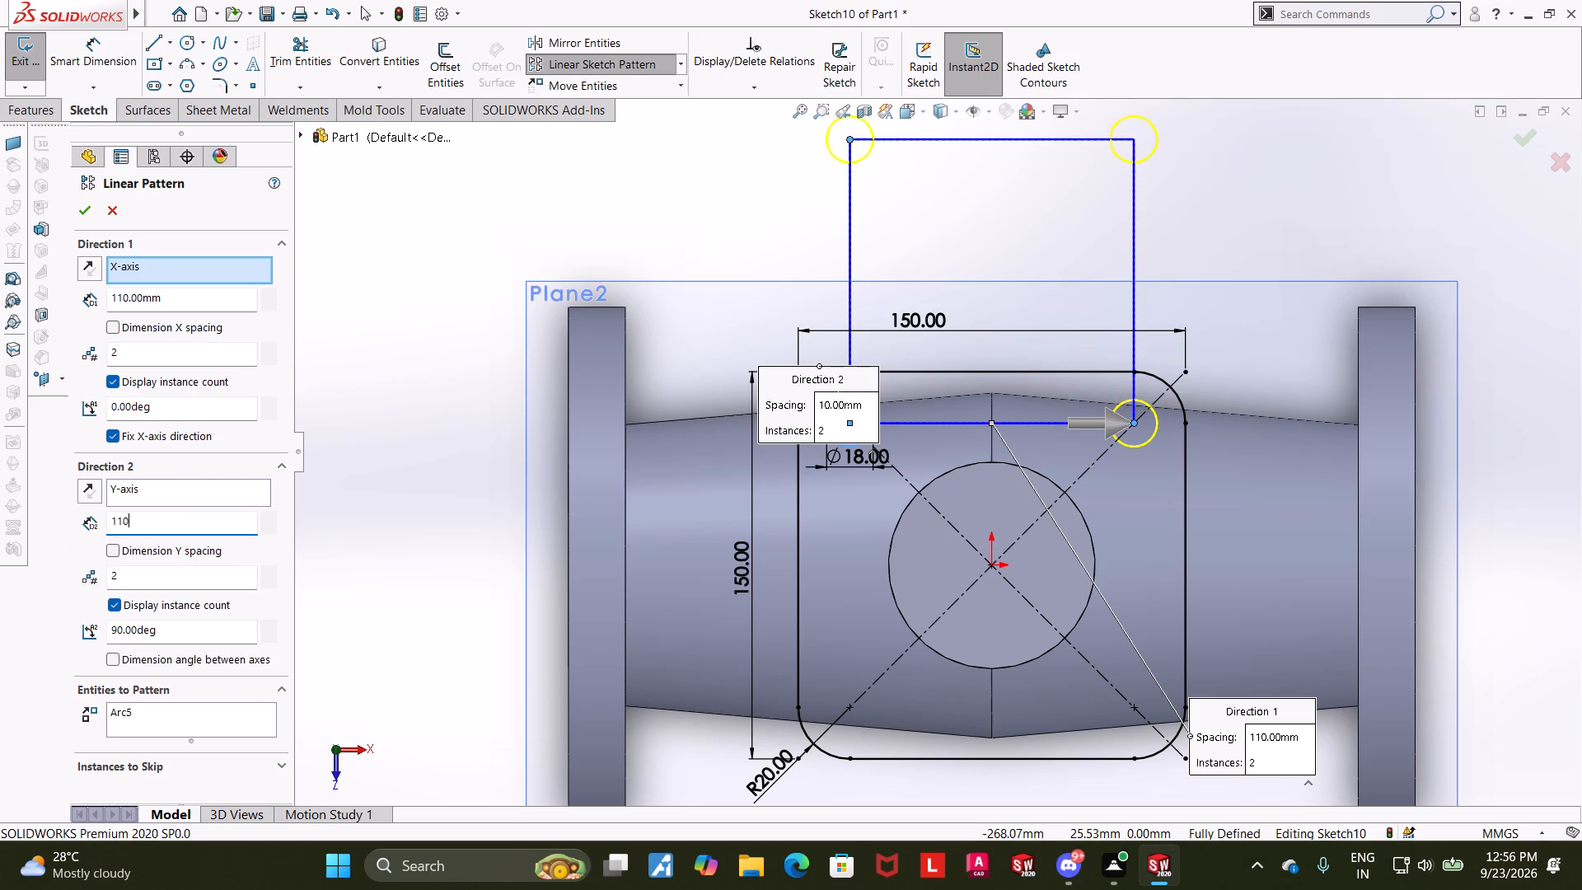
click(91, 500)
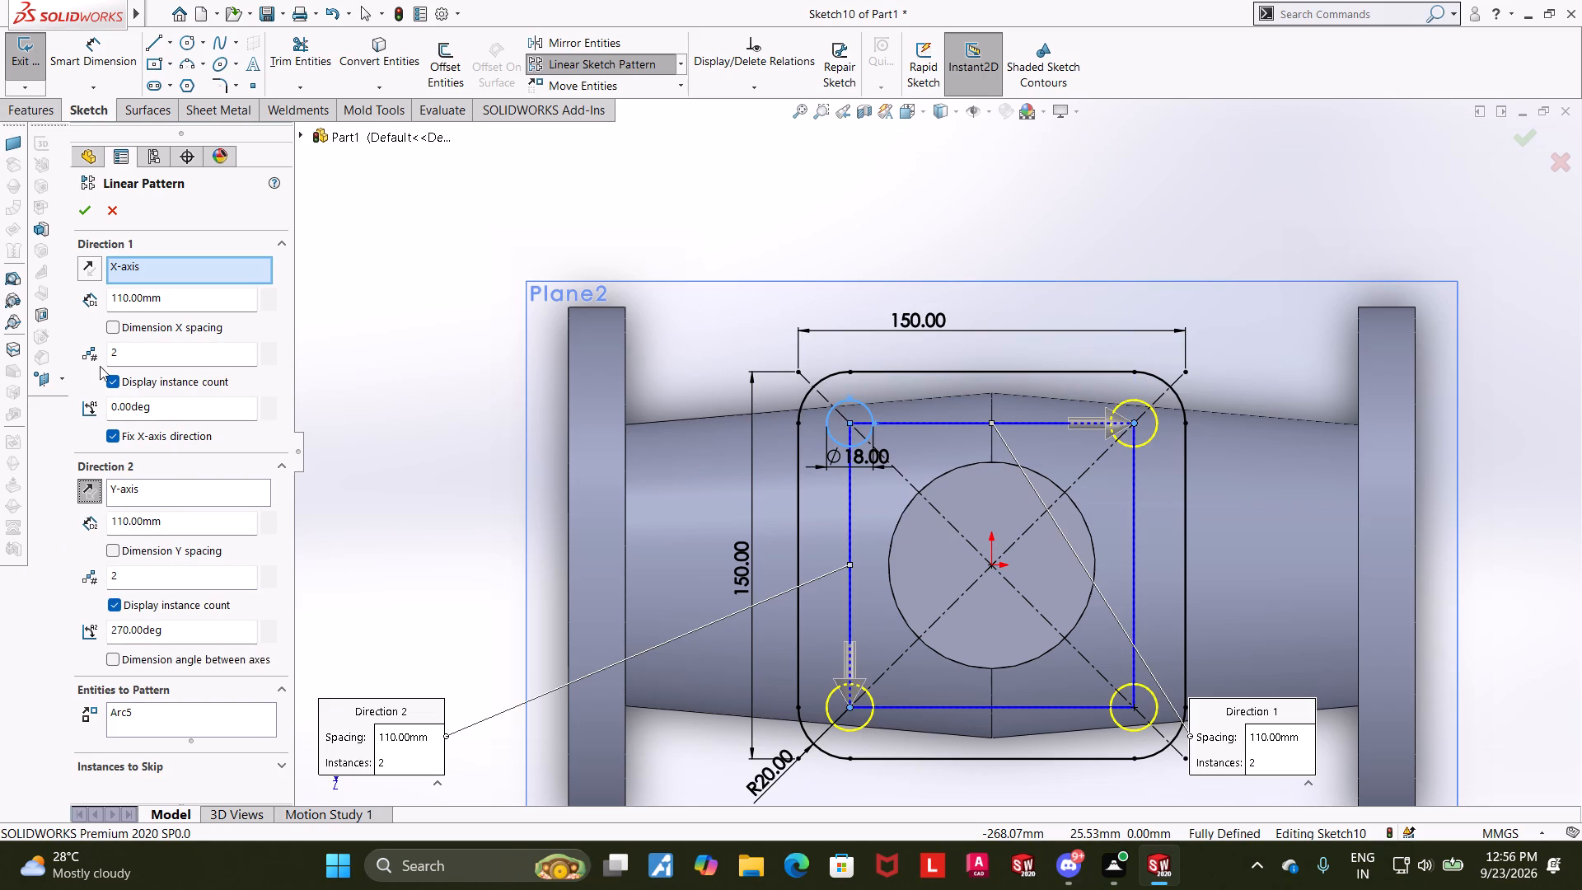
click(89, 218)
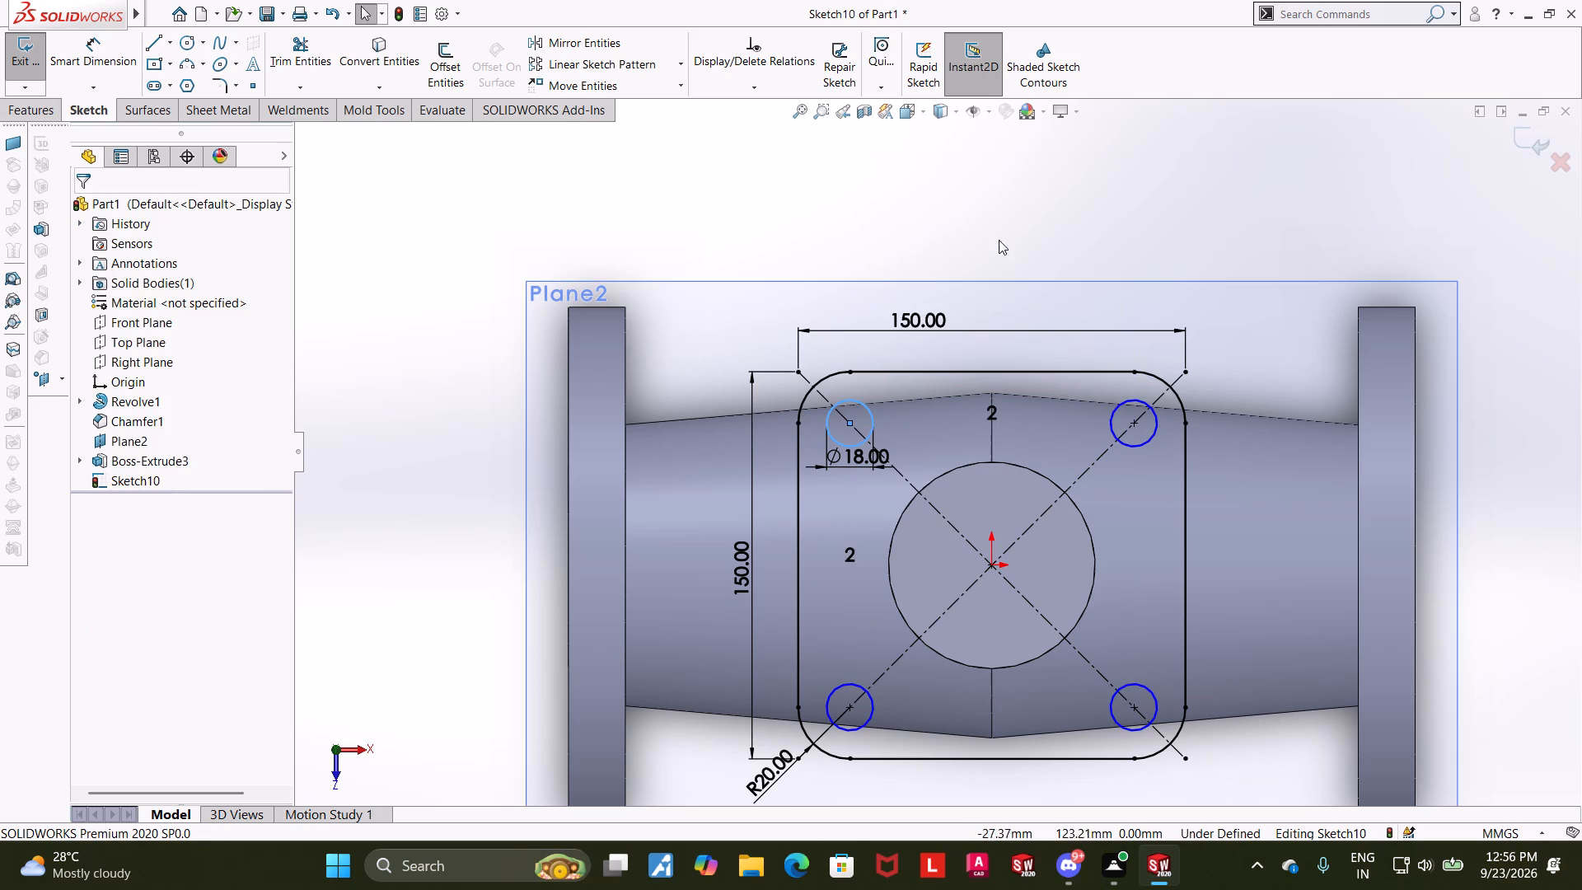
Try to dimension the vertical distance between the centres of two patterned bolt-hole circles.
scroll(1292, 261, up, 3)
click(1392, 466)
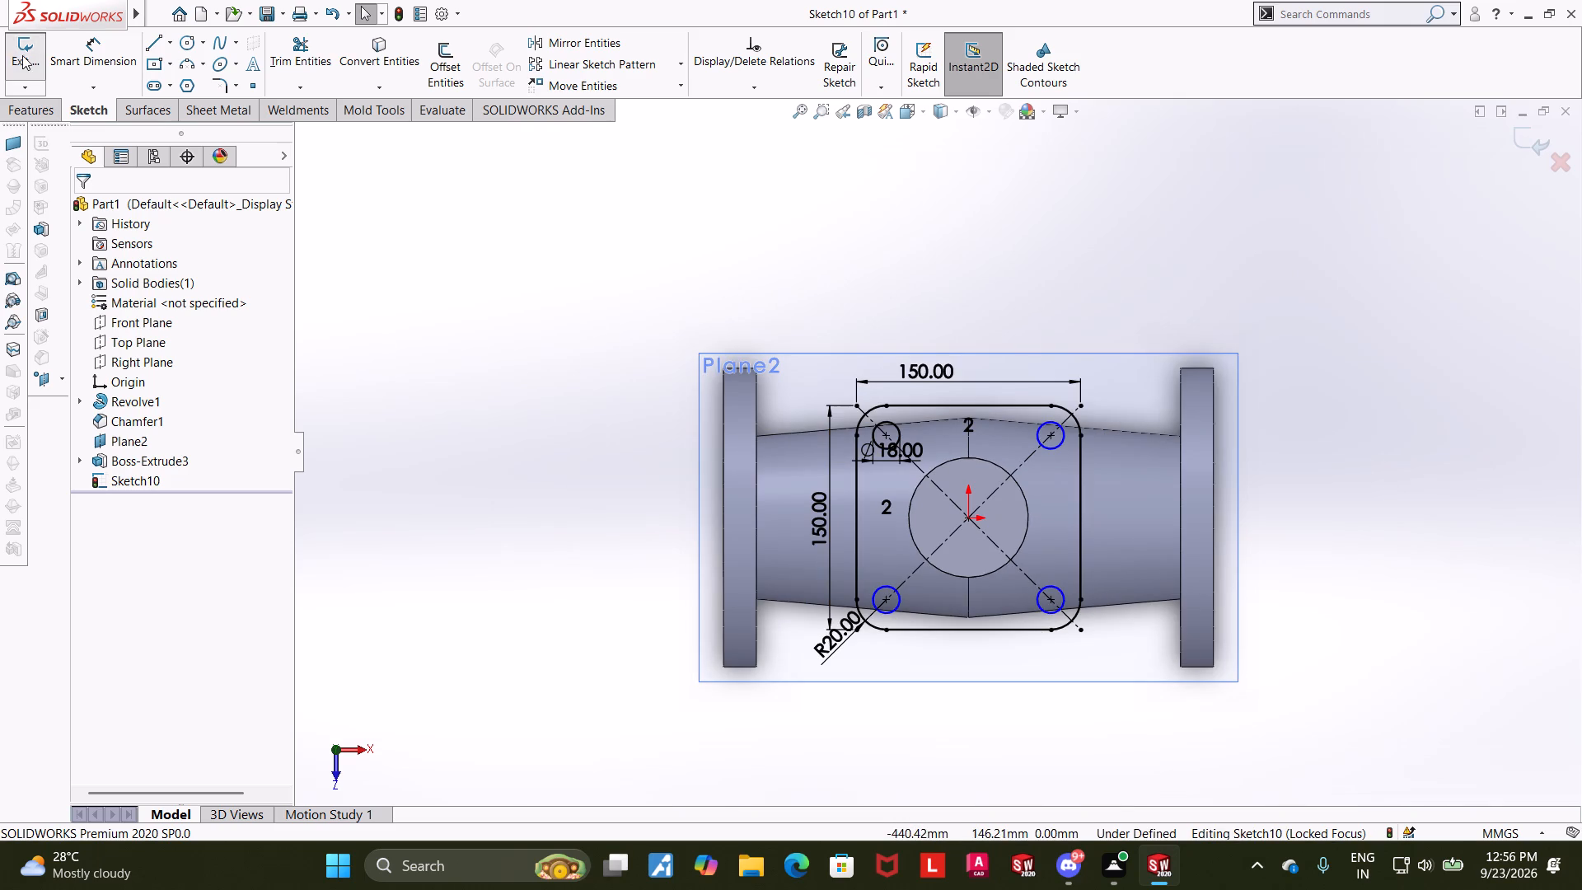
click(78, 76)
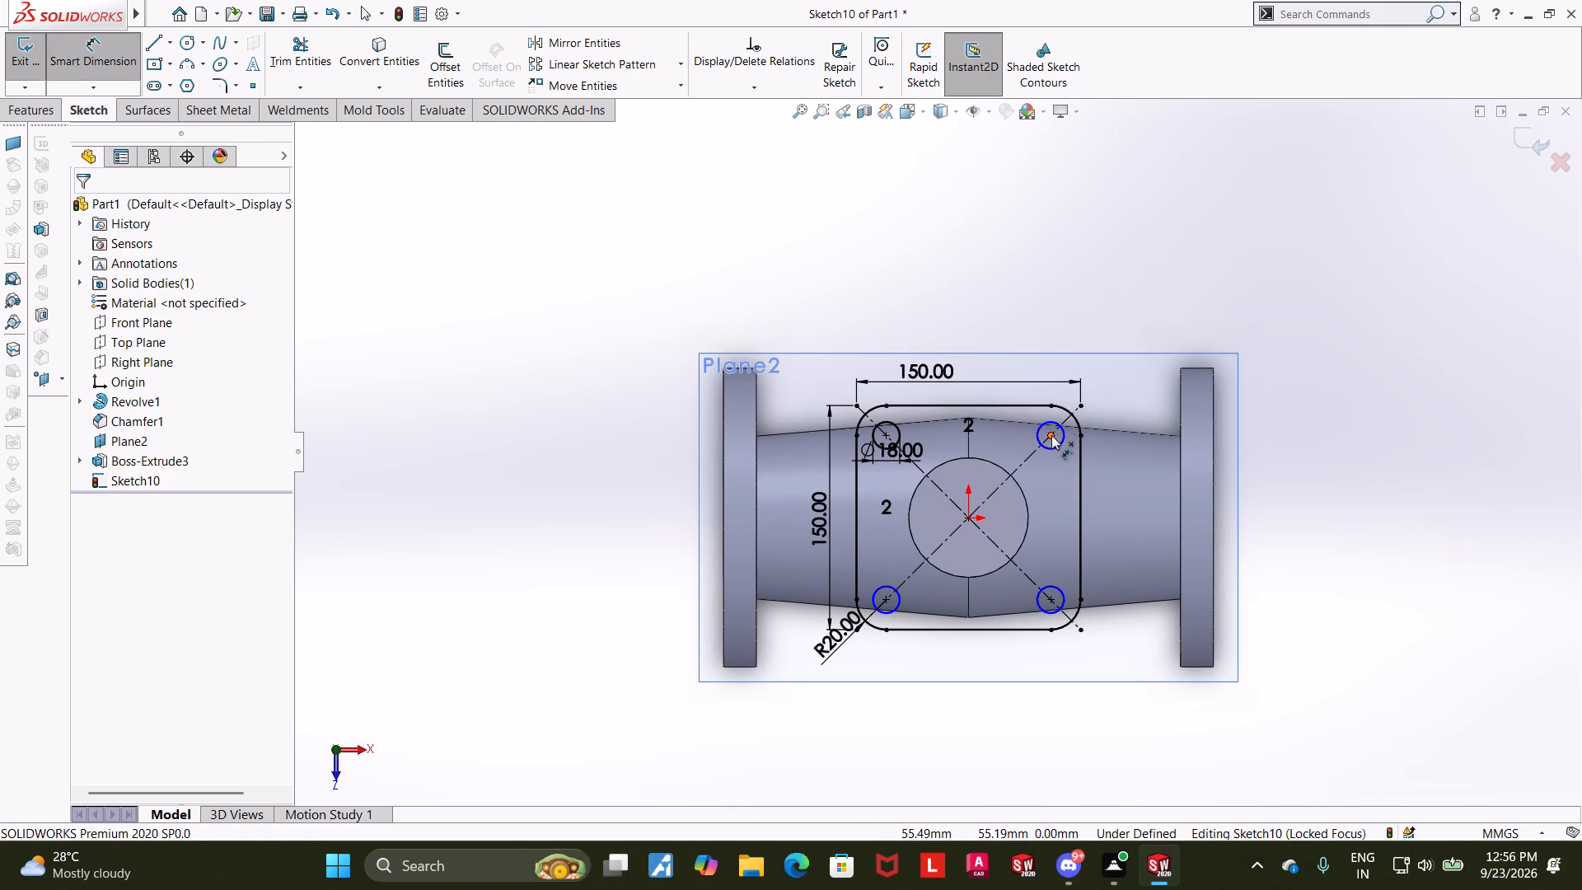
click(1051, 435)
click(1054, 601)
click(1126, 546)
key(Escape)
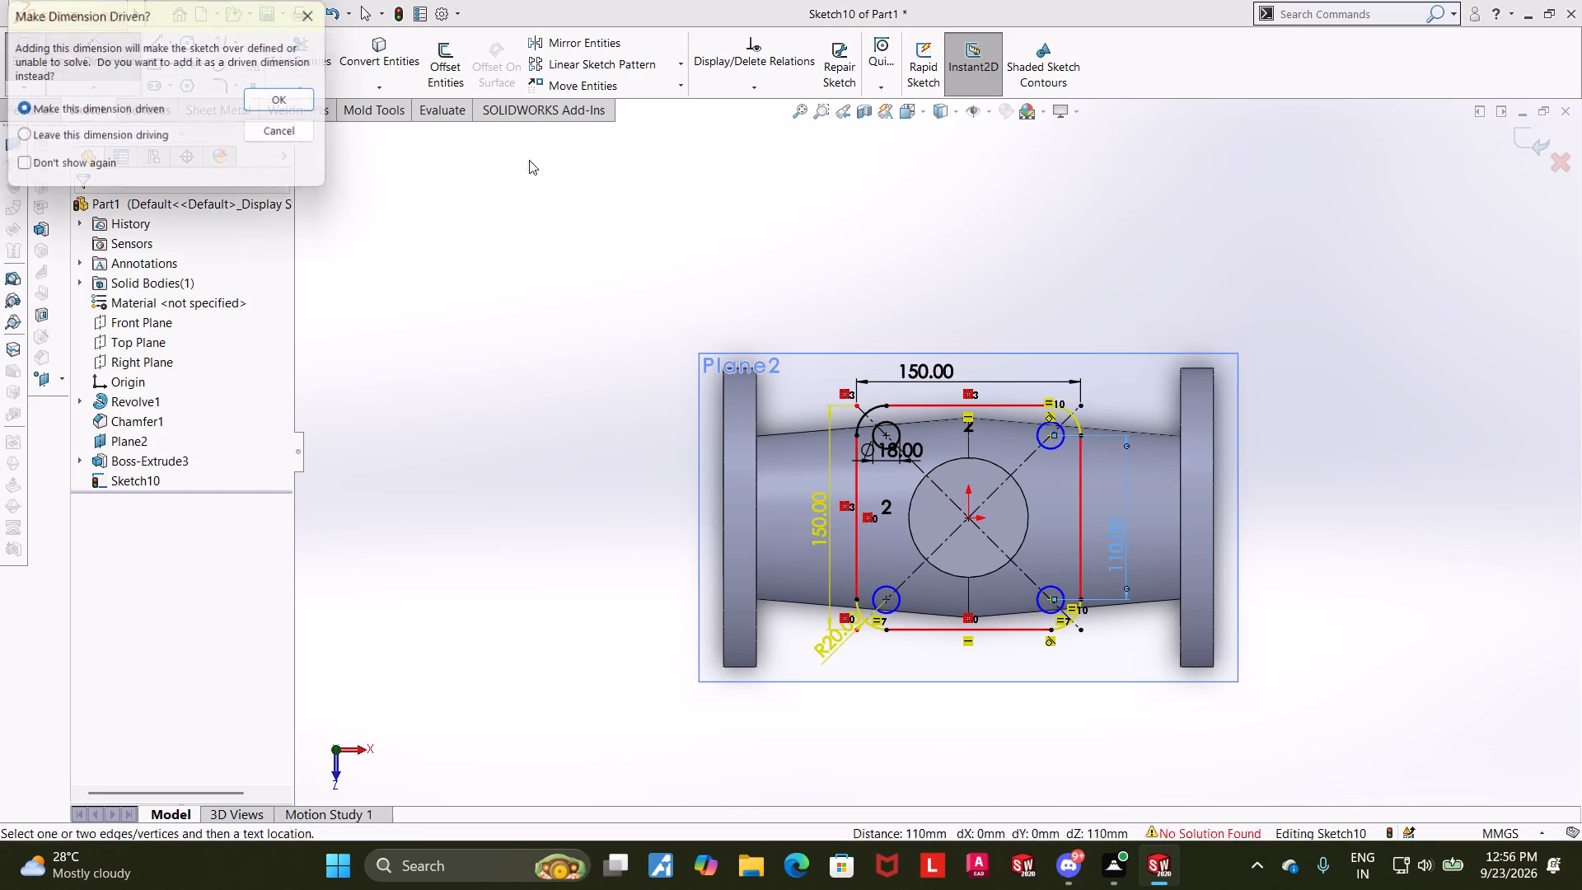
Exit the sketch and extrude the square flange profile 22 mm in the reversed direction, towards the tapered body.
click(1527, 146)
middle_drag(1375, 581, 1367, 346)
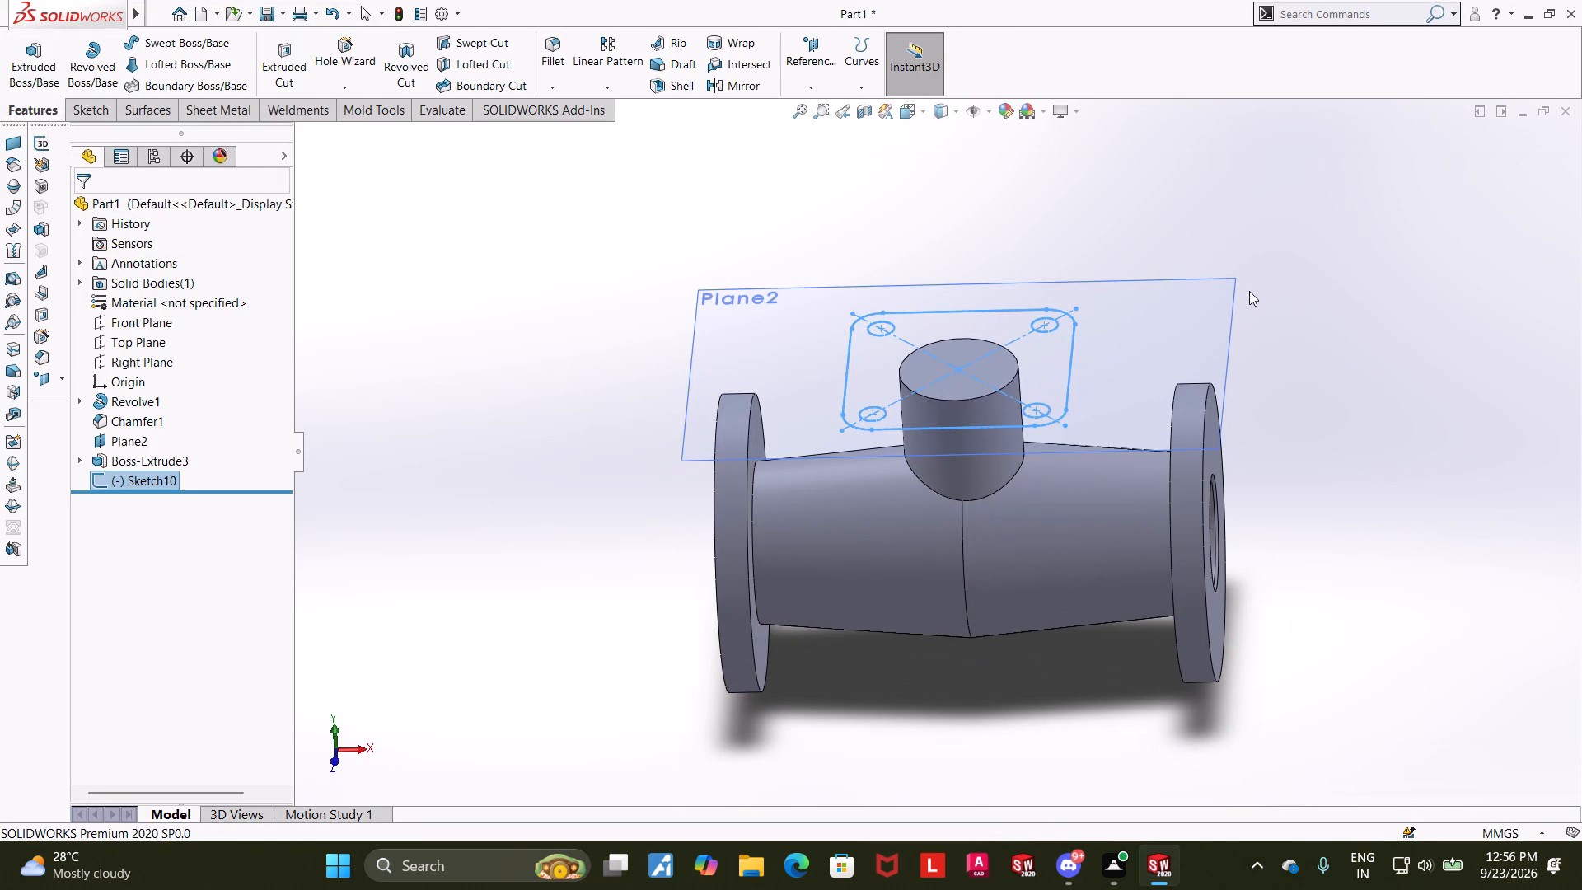
click(41, 56)
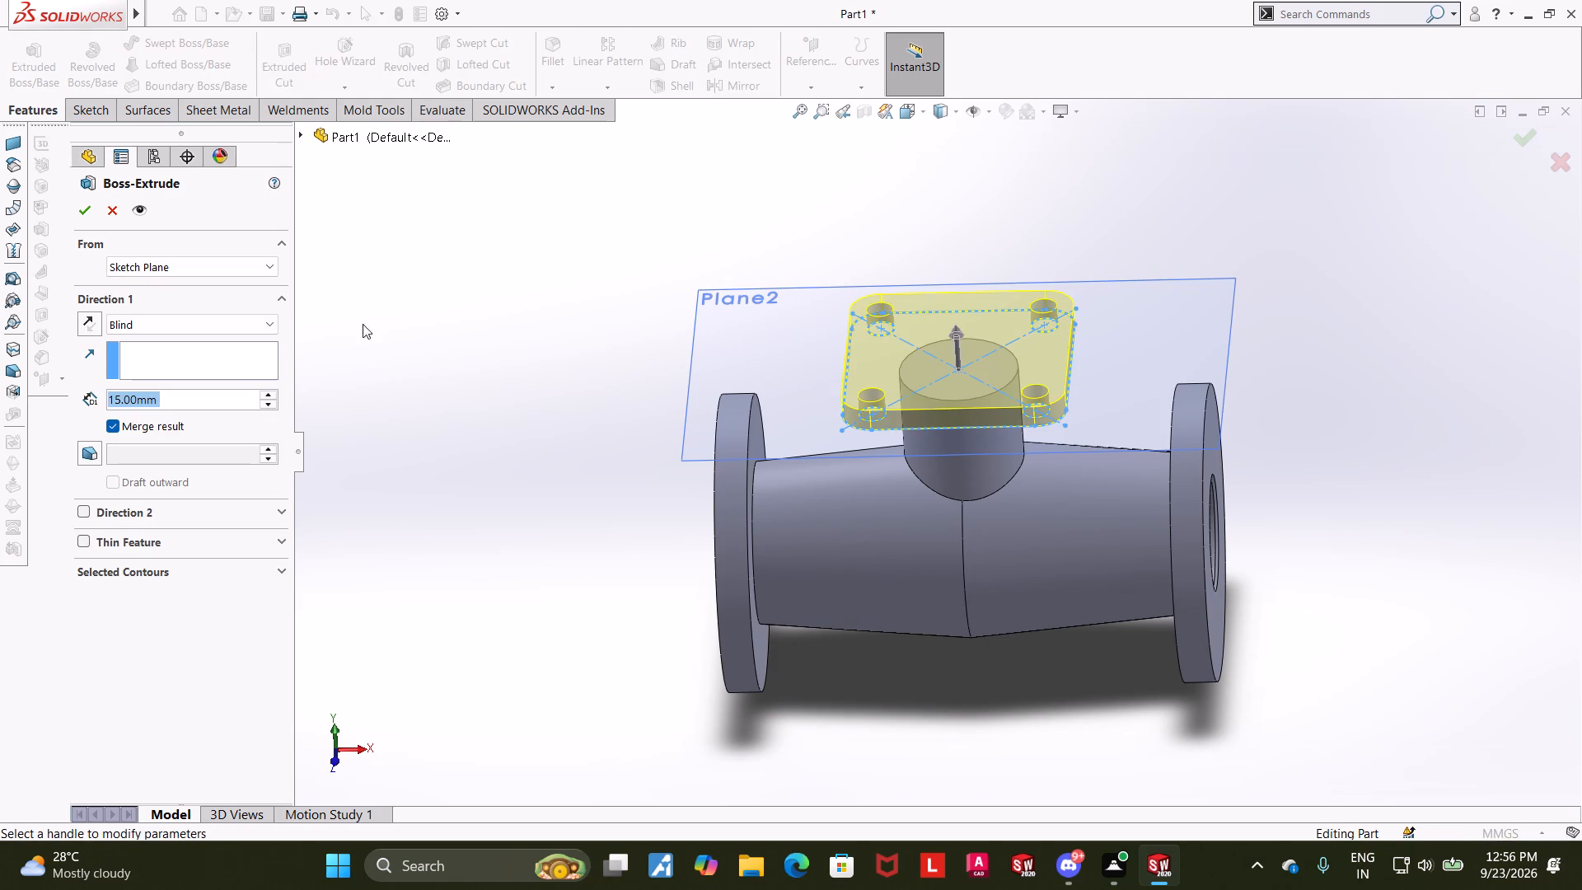
click(84, 325)
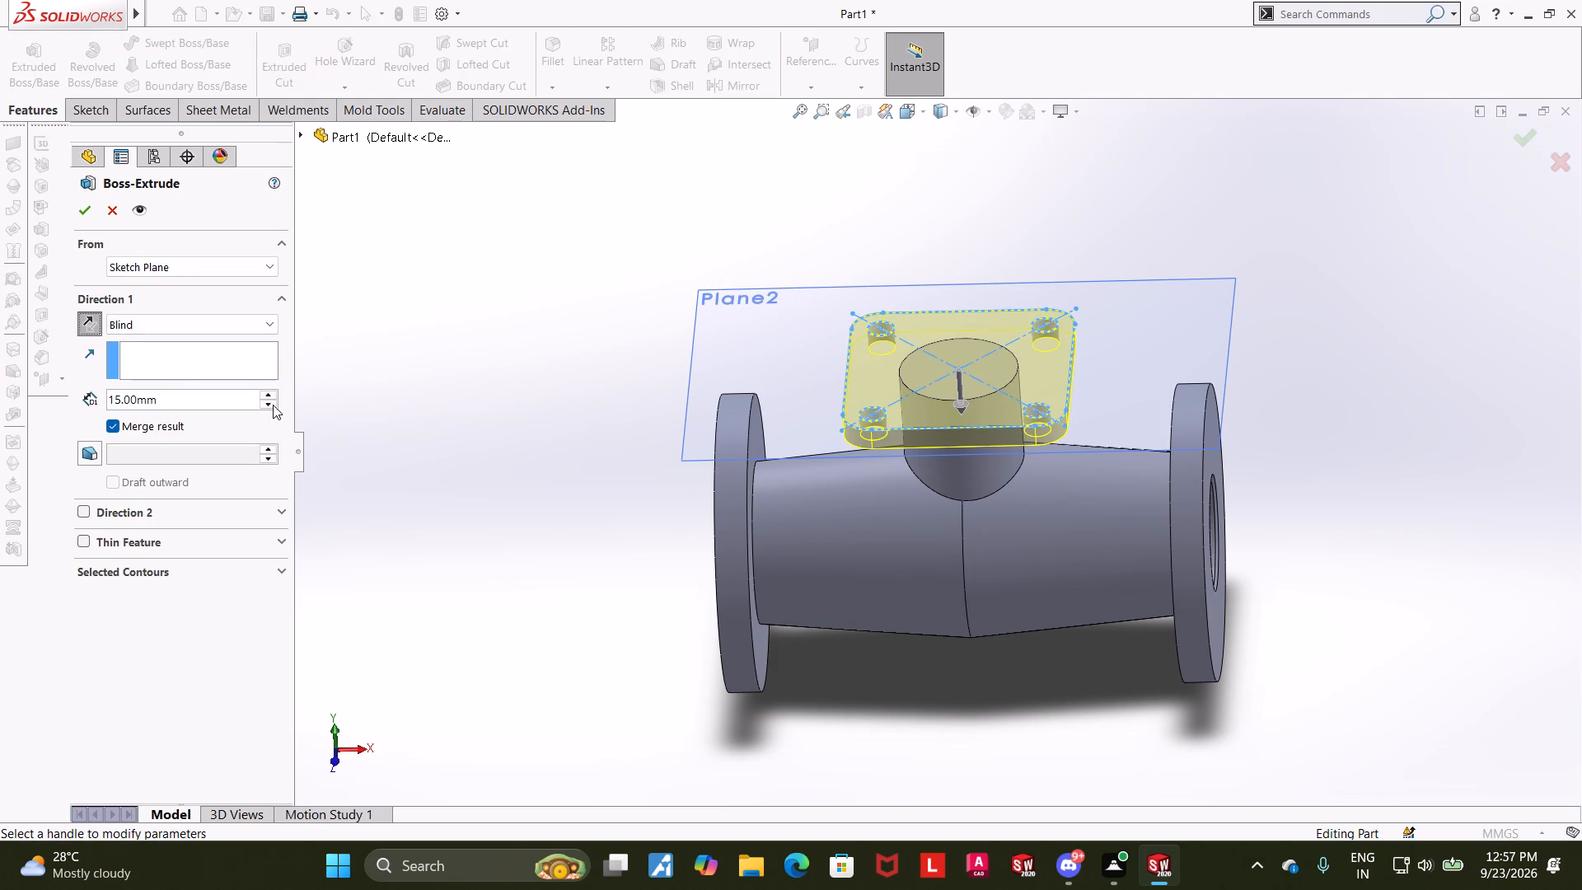
drag(185, 405, 81, 404)
key(2)
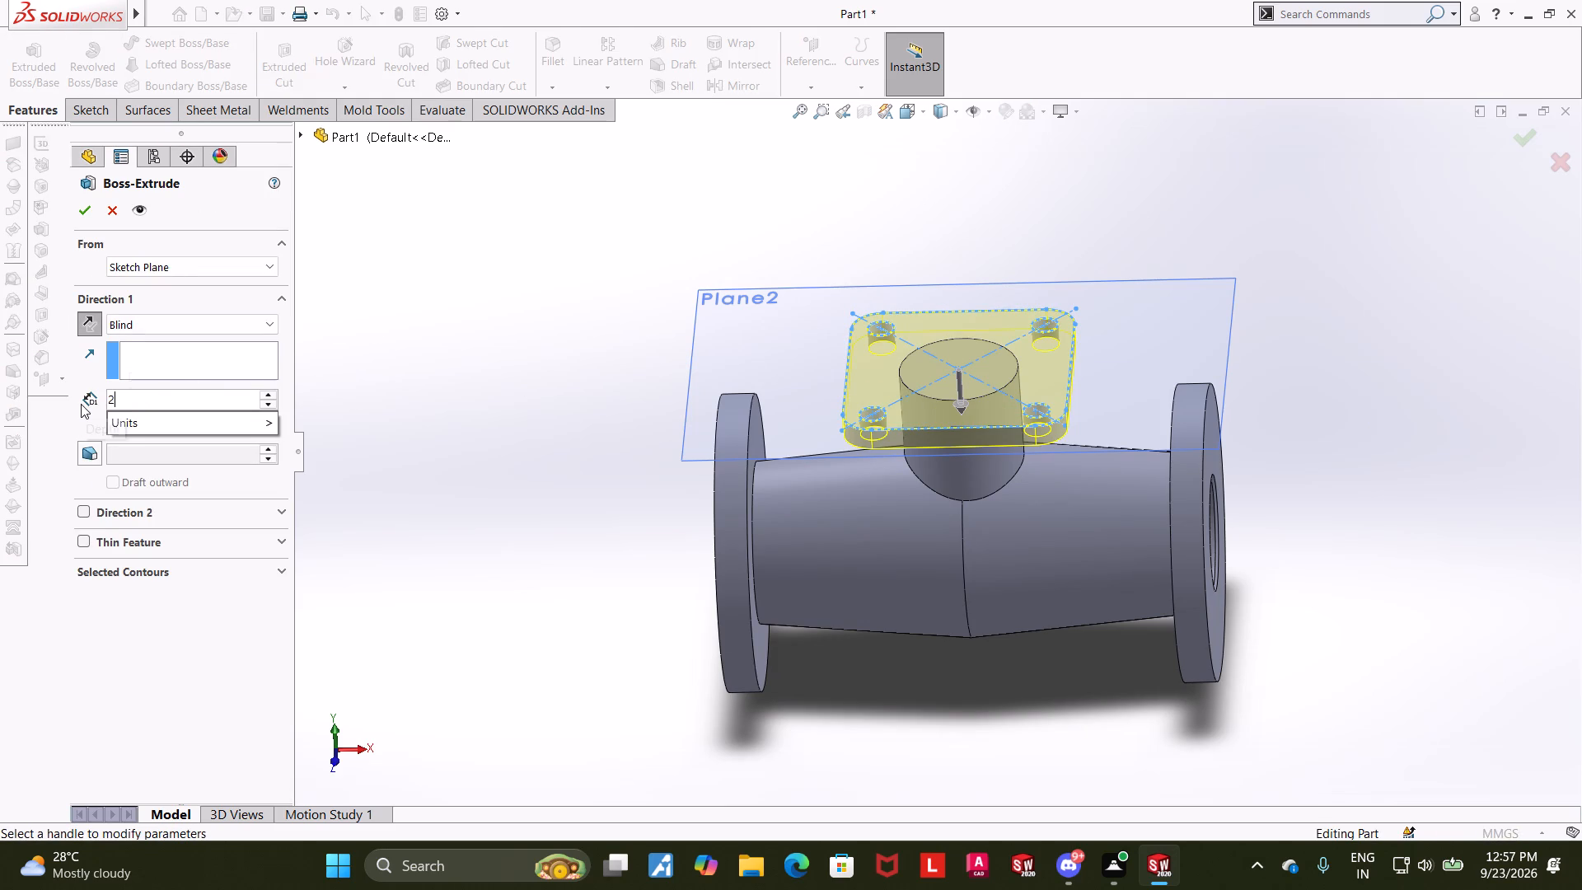
key(0)
key(BackSpace)
key(2)
key(Return)
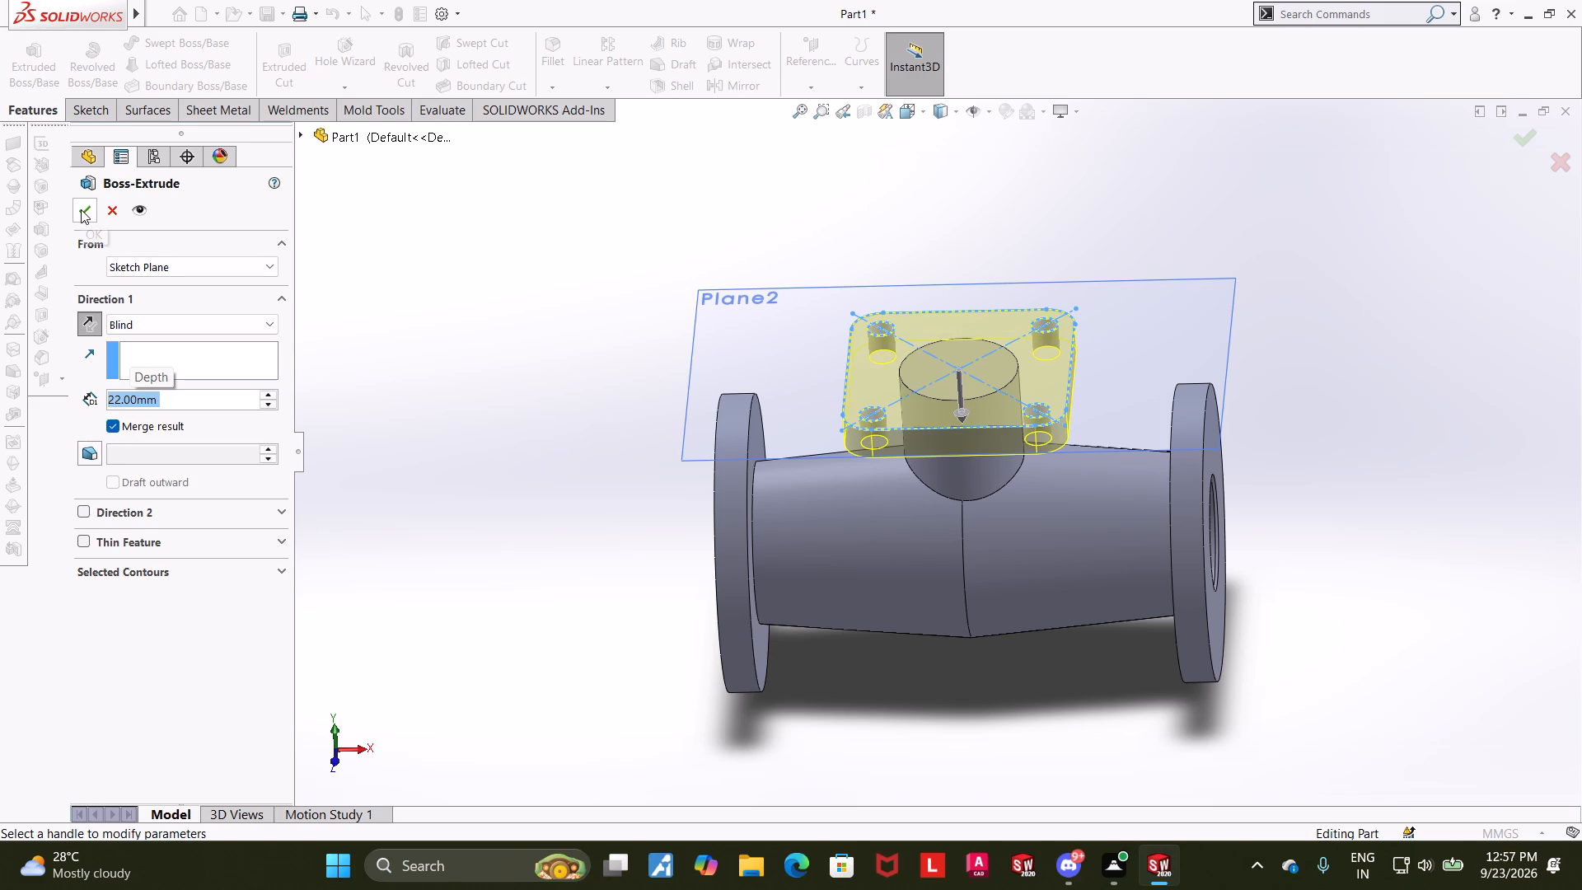
click(81, 209)
click(484, 274)
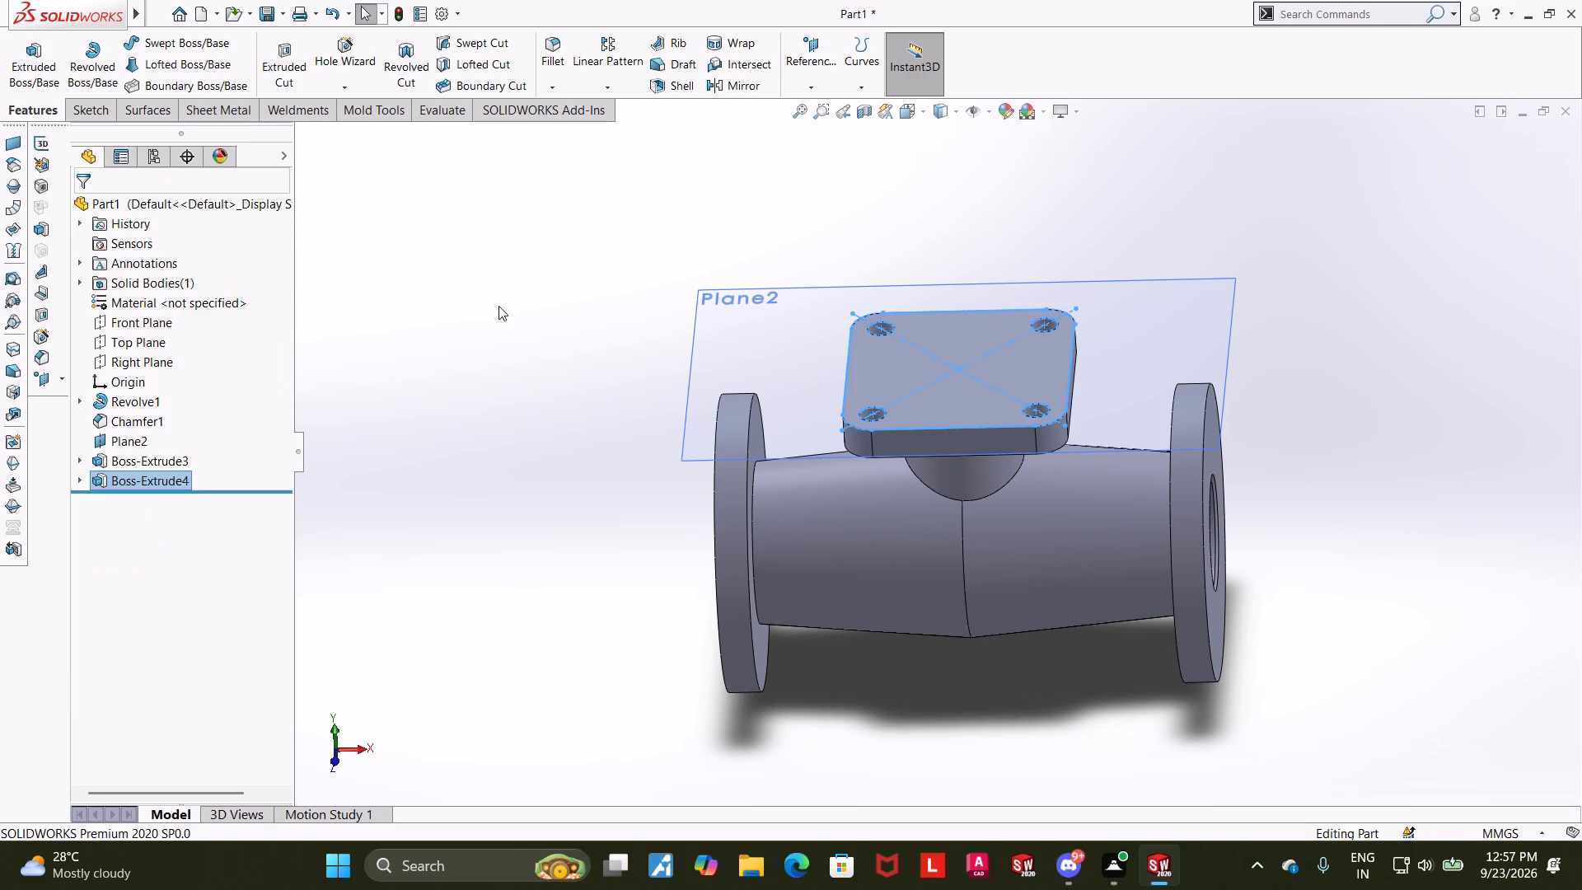
Edit the round boss's Up To Surface extrusion so it ends at the internal bore face of the body.
scroll(515, 323, up, 1)
middle_drag(508, 314, 524, 177)
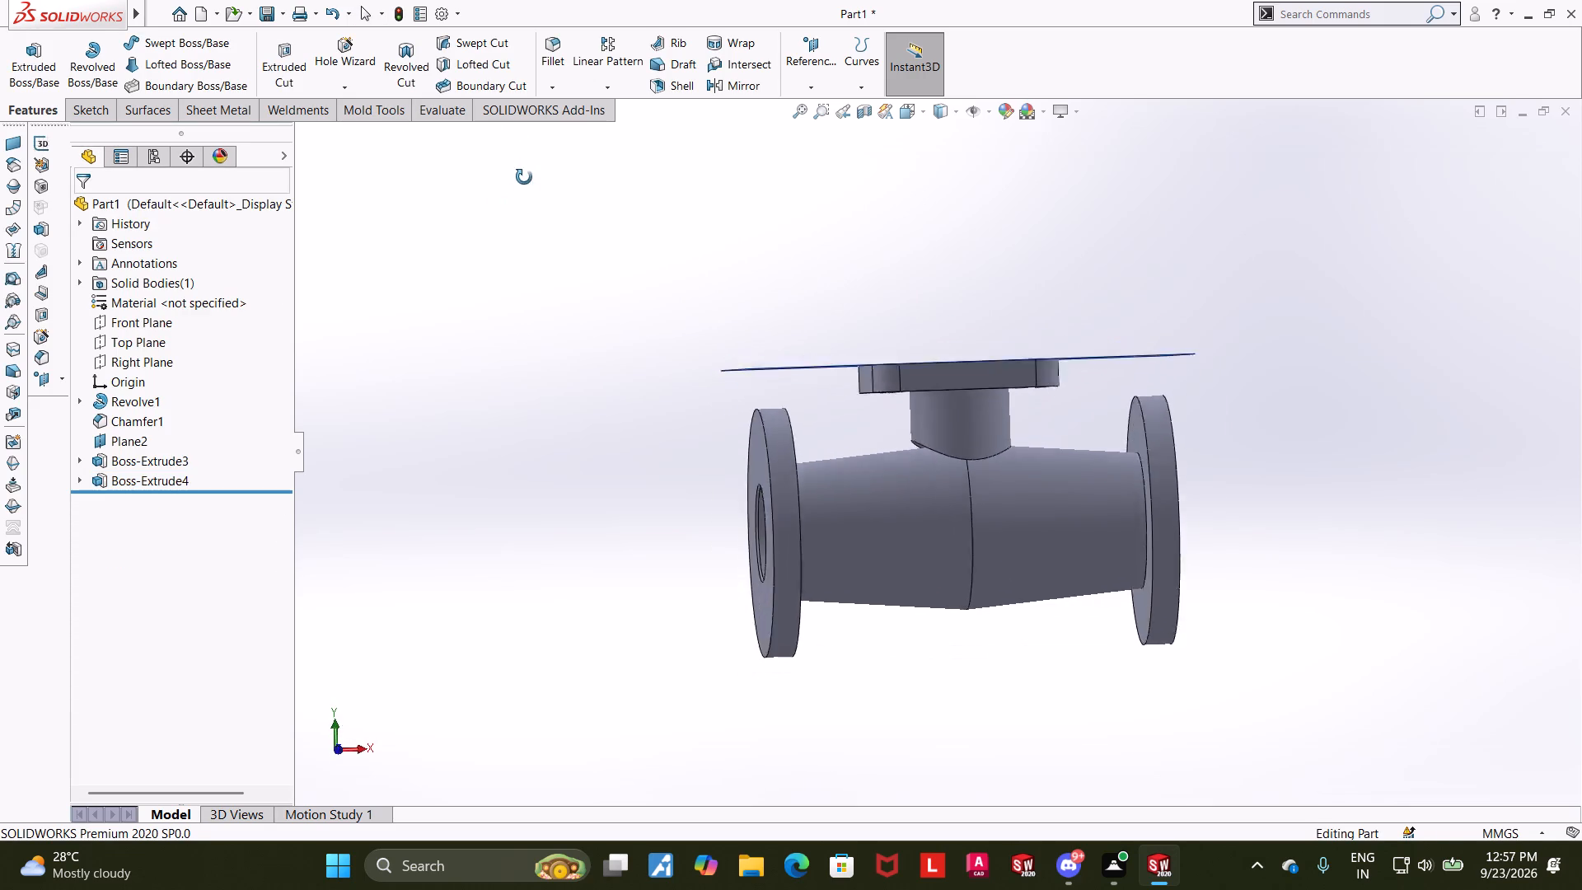
middle_drag(524, 177, 503, 199)
click(121, 455)
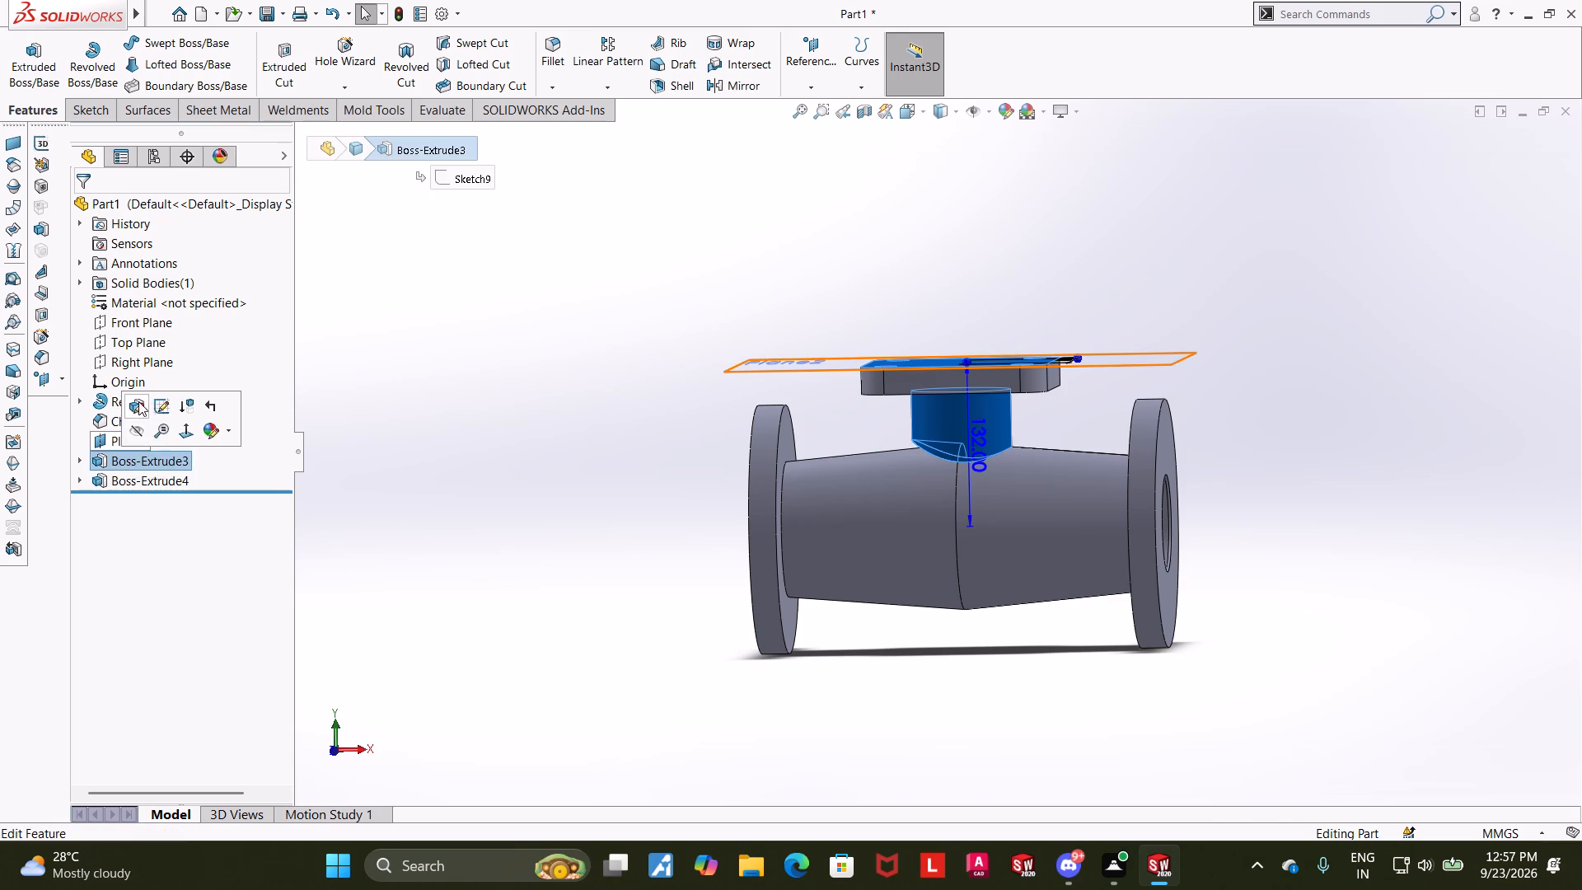
click(134, 415)
middle_drag(485, 399, 499, 403)
click(1369, 471)
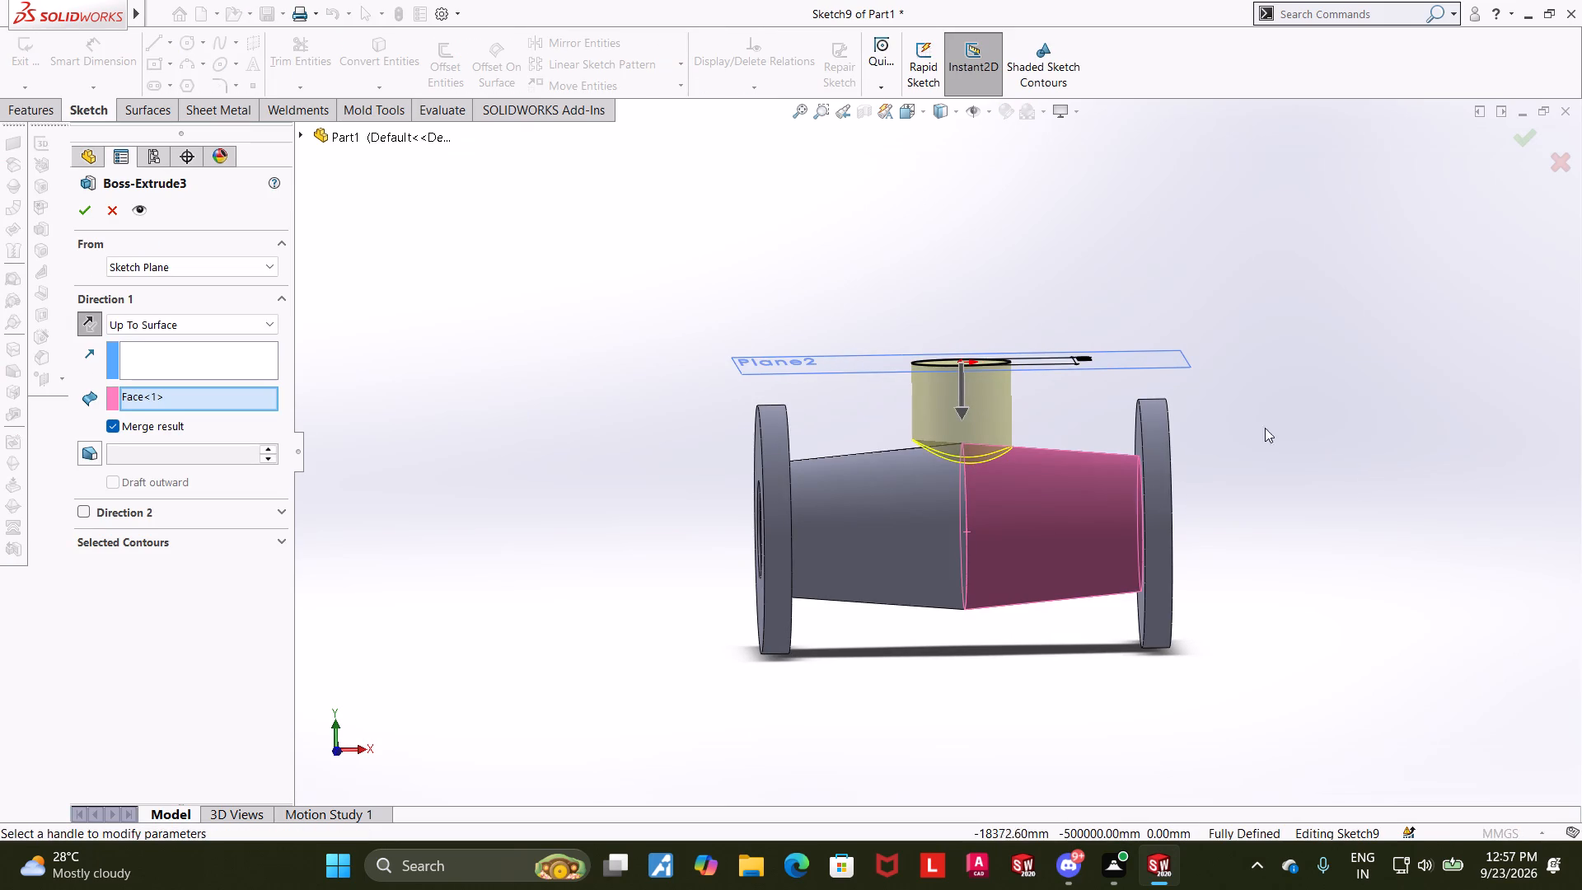
scroll(1221, 412, down, 4)
middle_drag(1175, 433, 1209, 429)
scroll(1204, 457, up, 3)
middle_drag(1094, 438, 1086, 496)
scroll(676, 485, down, 3)
click(661, 504)
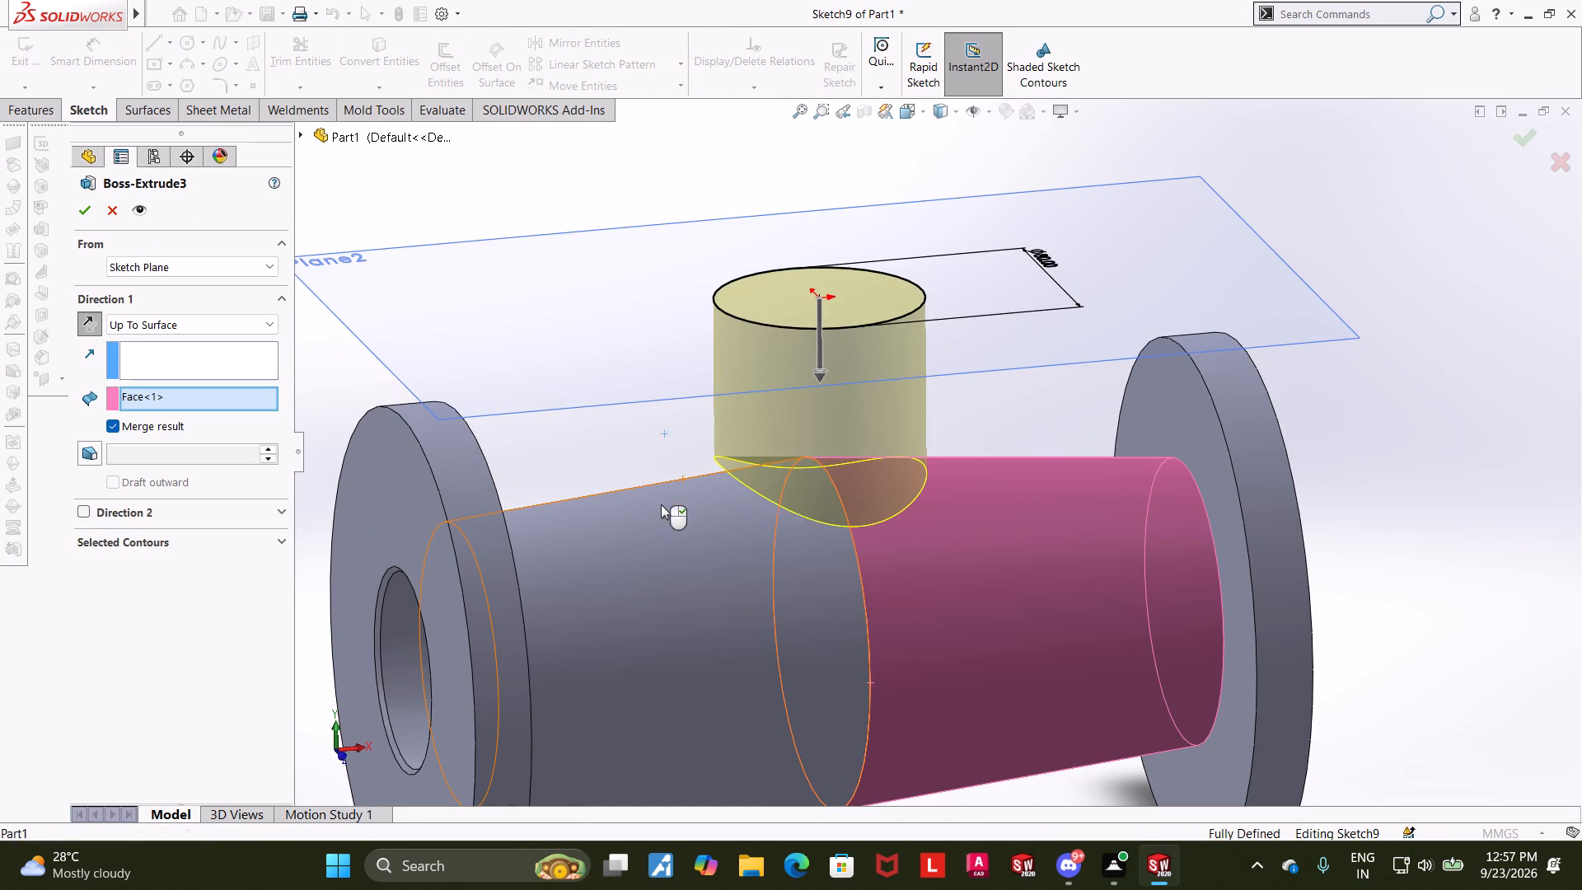
middle_drag(1313, 456, 1425, 309)
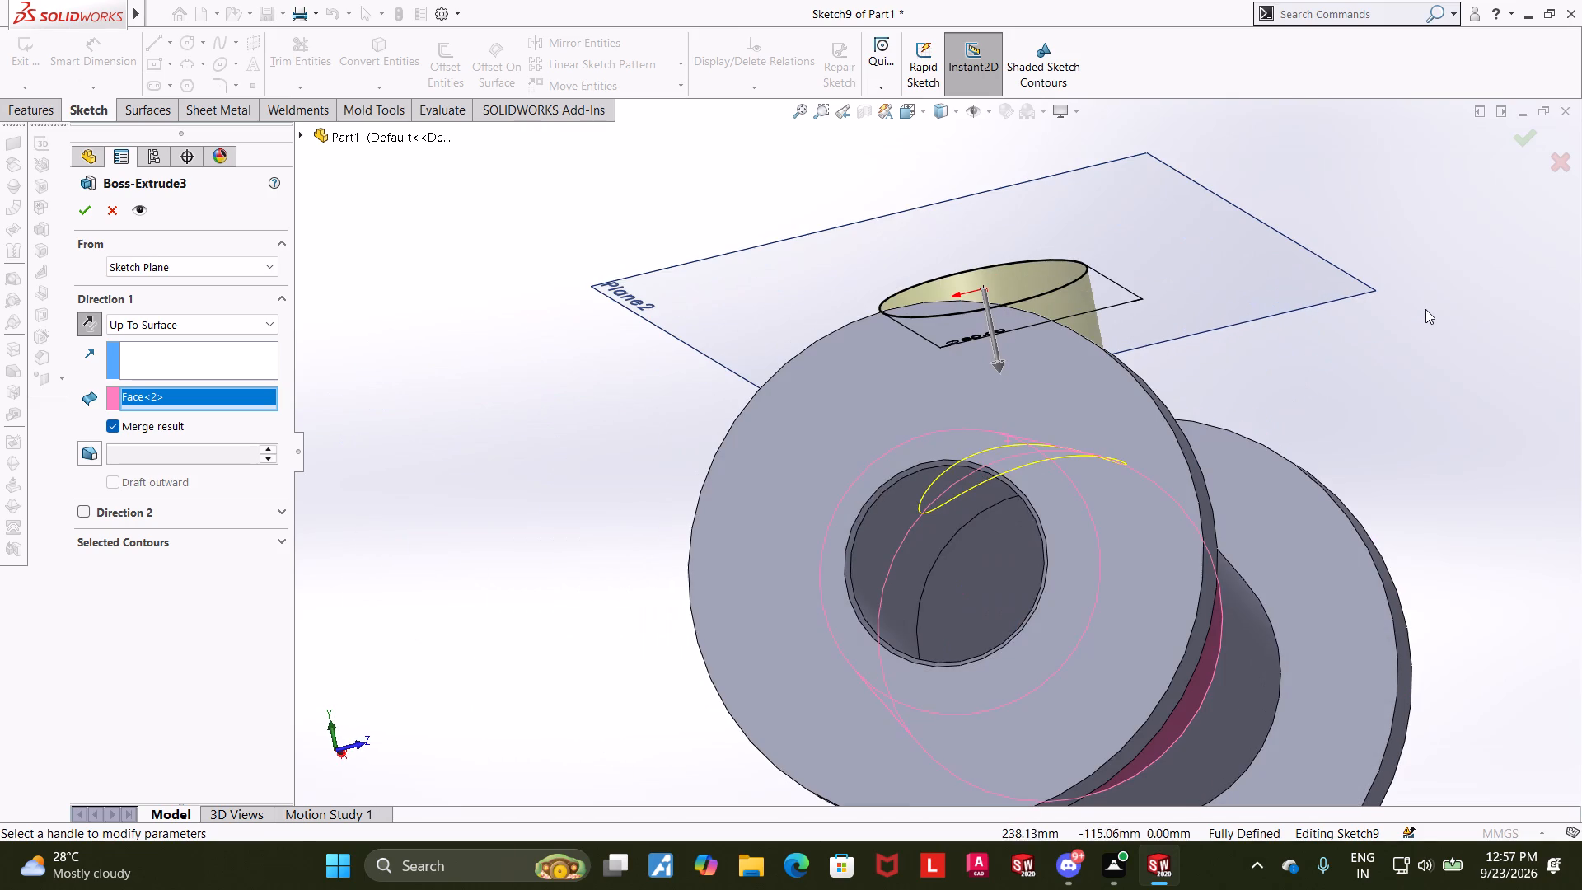
click(989, 541)
middle_drag(1547, 366, 1445, 495)
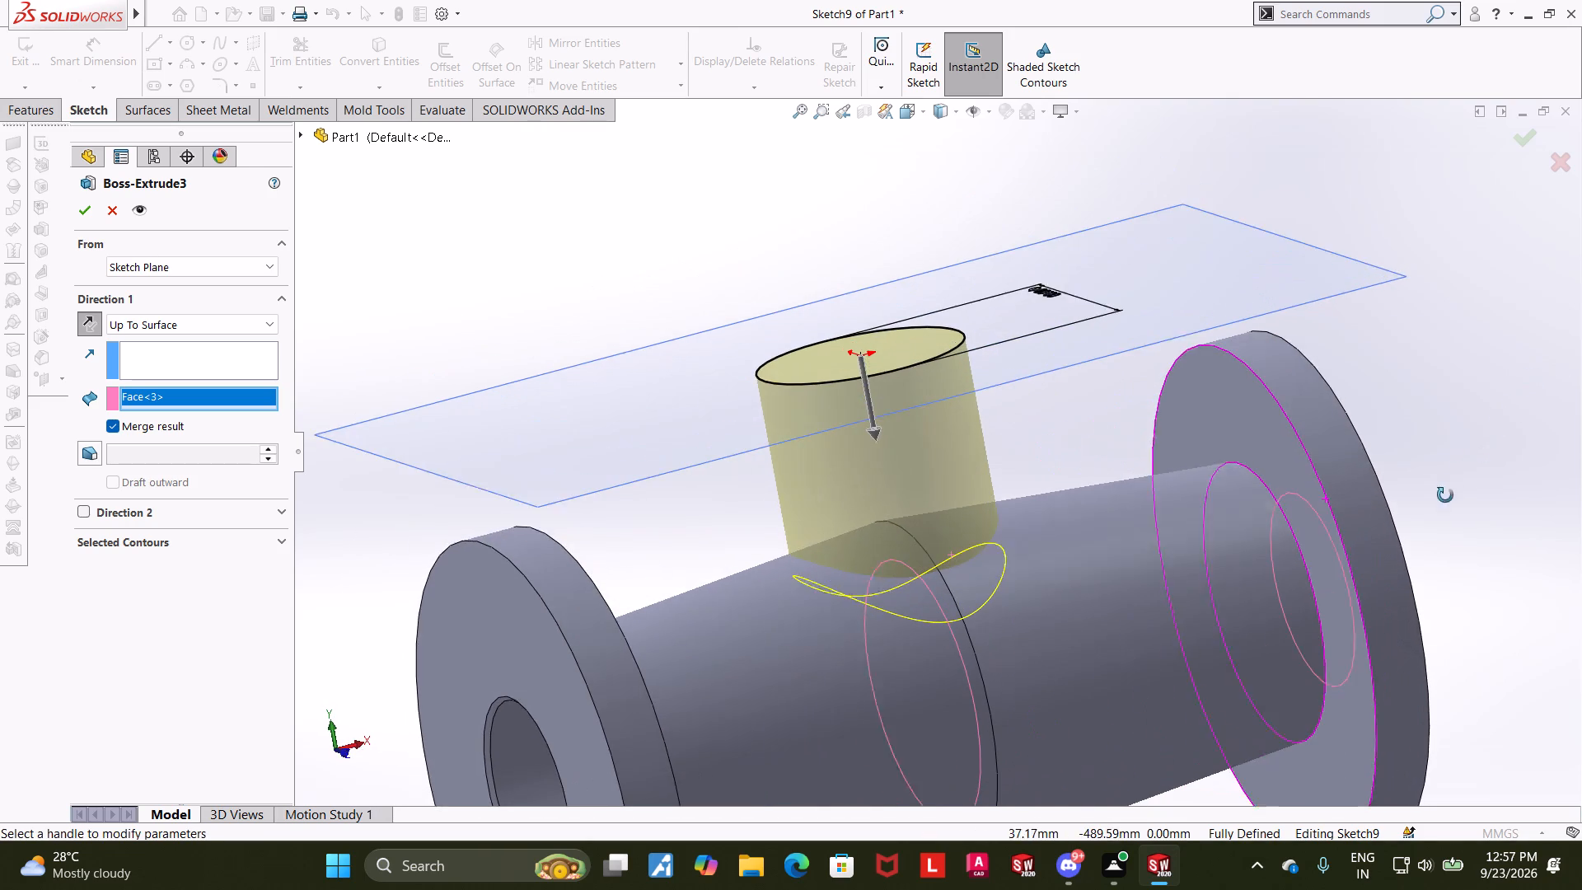
middle_drag(1445, 495, 1444, 497)
click(93, 216)
Start a sketch on the square flange's outer face and draw a circle about 86 mm in diameter centred on the origin.
scroll(1287, 468, up, 4)
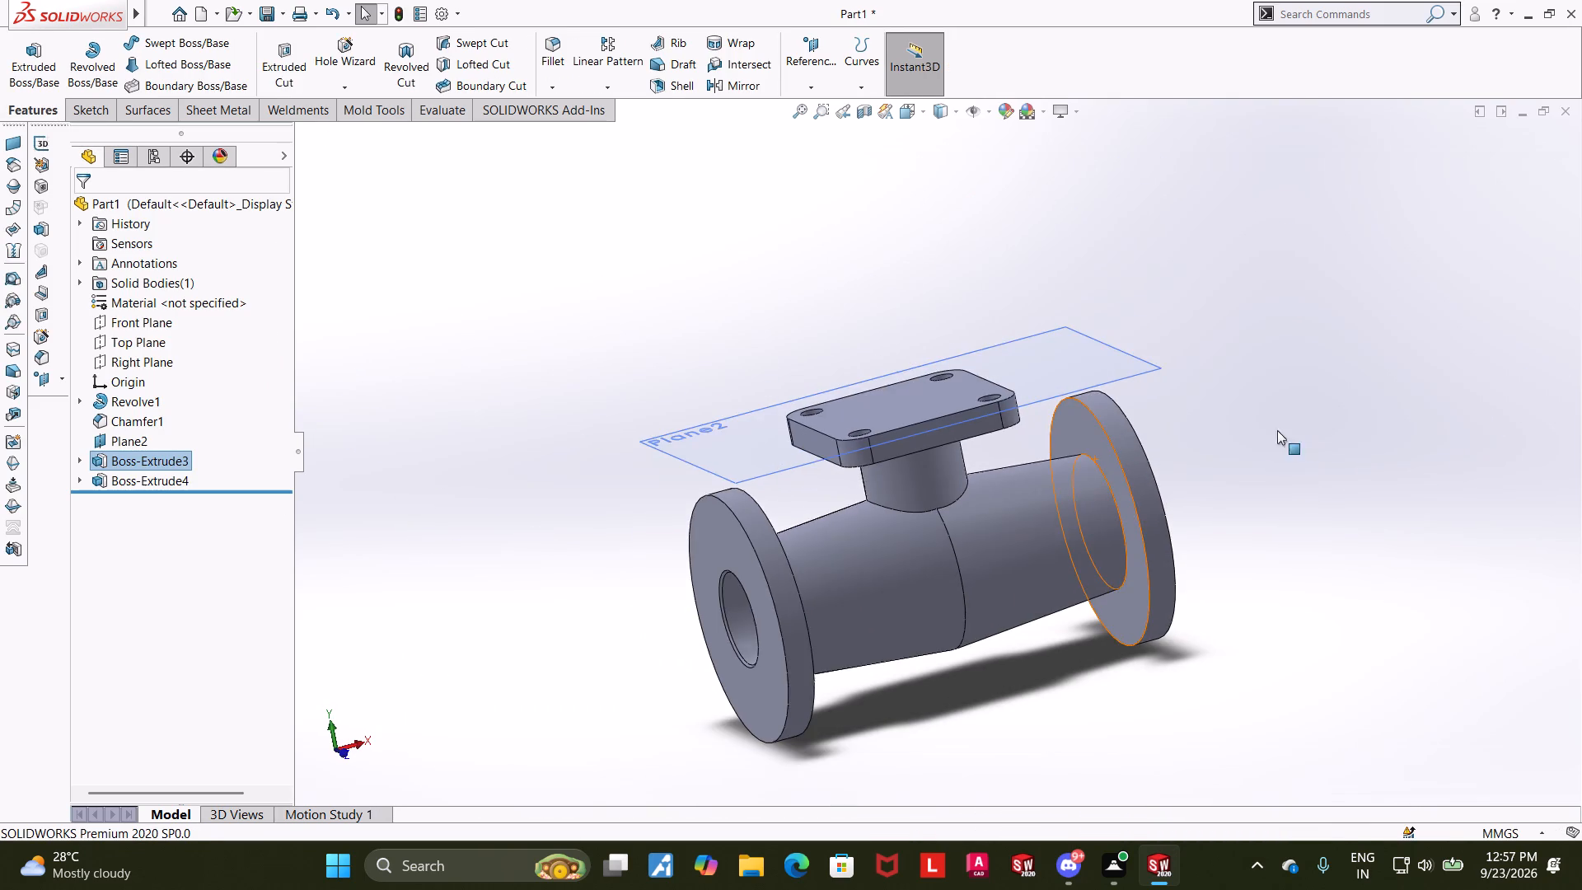
middle_drag(1242, 429, 1240, 542)
middle_drag(1267, 489, 1269, 579)
middle_drag(1276, 541, 1271, 382)
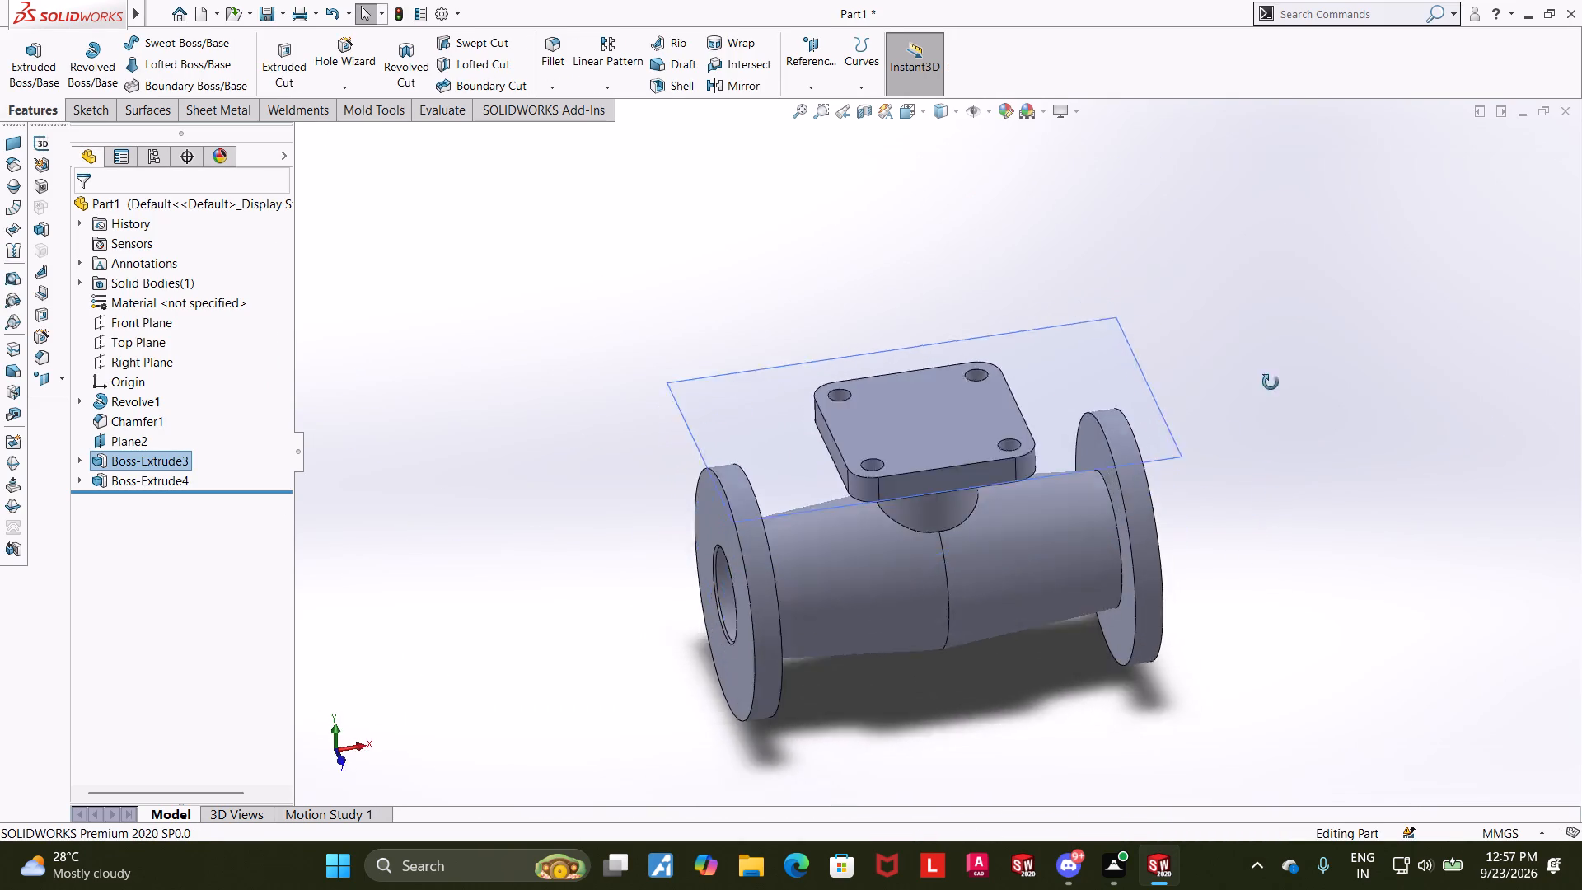
middle_drag(1271, 382, 1243, 328)
scroll(1243, 329, down, 1)
click(124, 483)
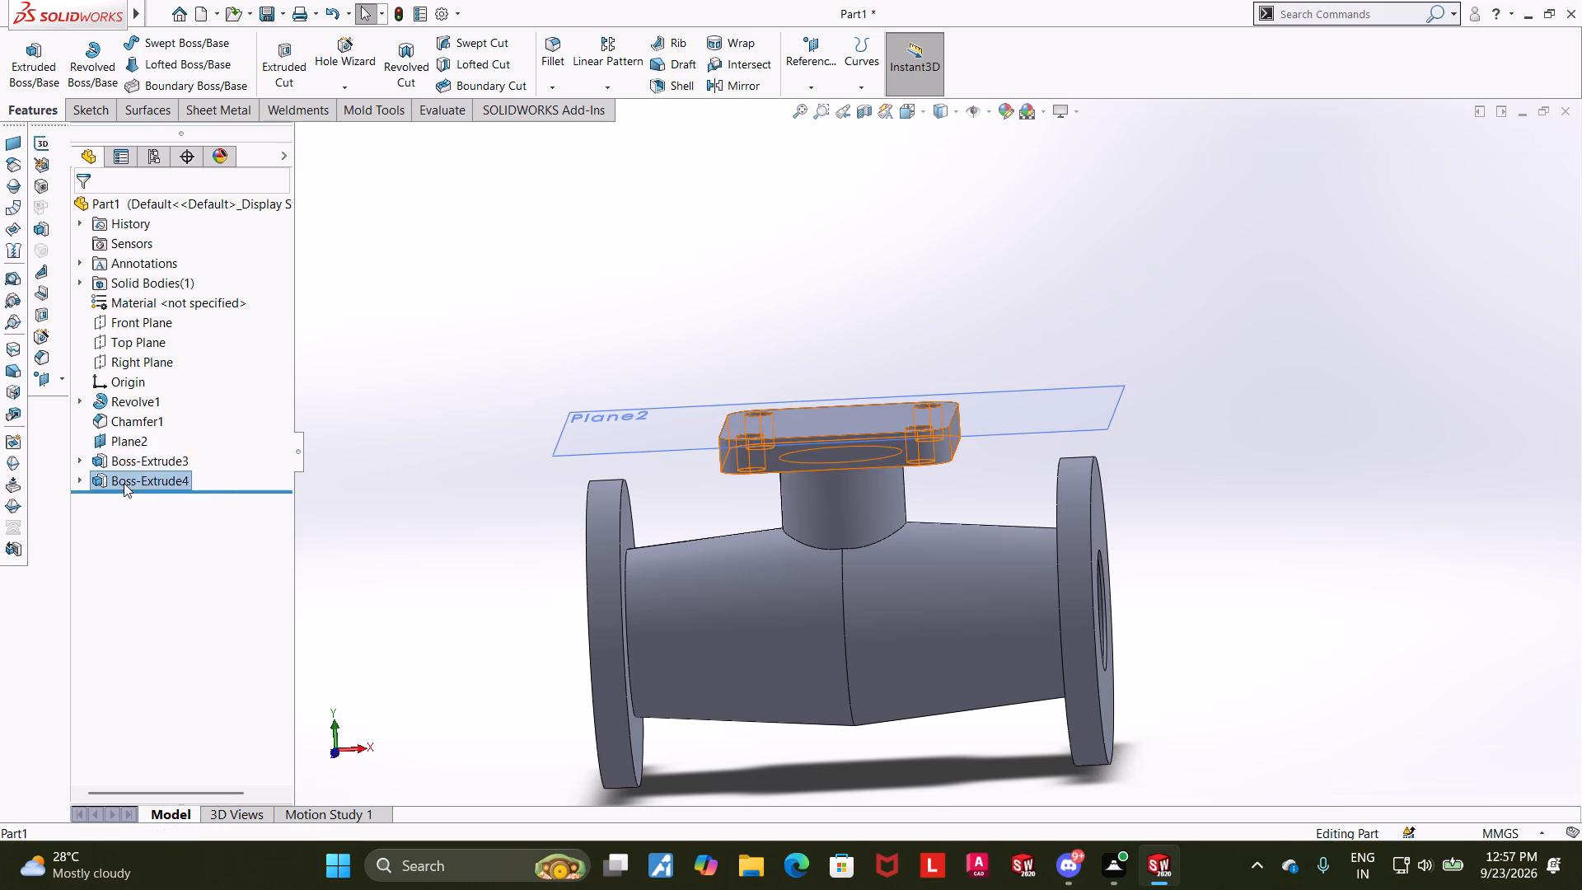
middle_click(527, 349)
click(526, 384)
middle_drag(523, 399, 528, 489)
click(878, 436)
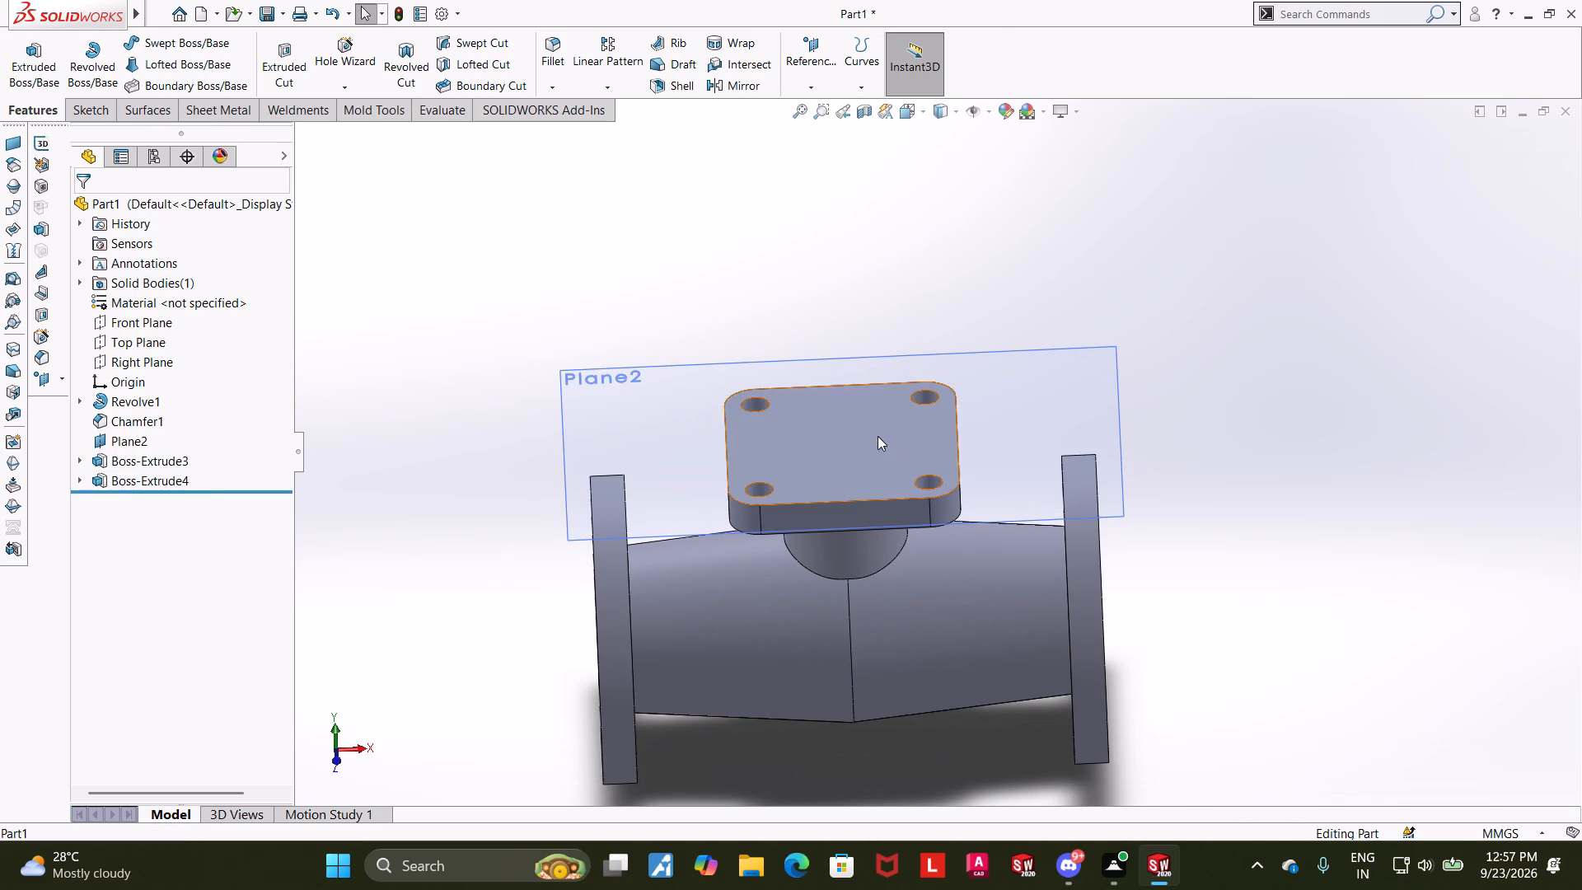
click(947, 391)
click(139, 503)
click(180, 482)
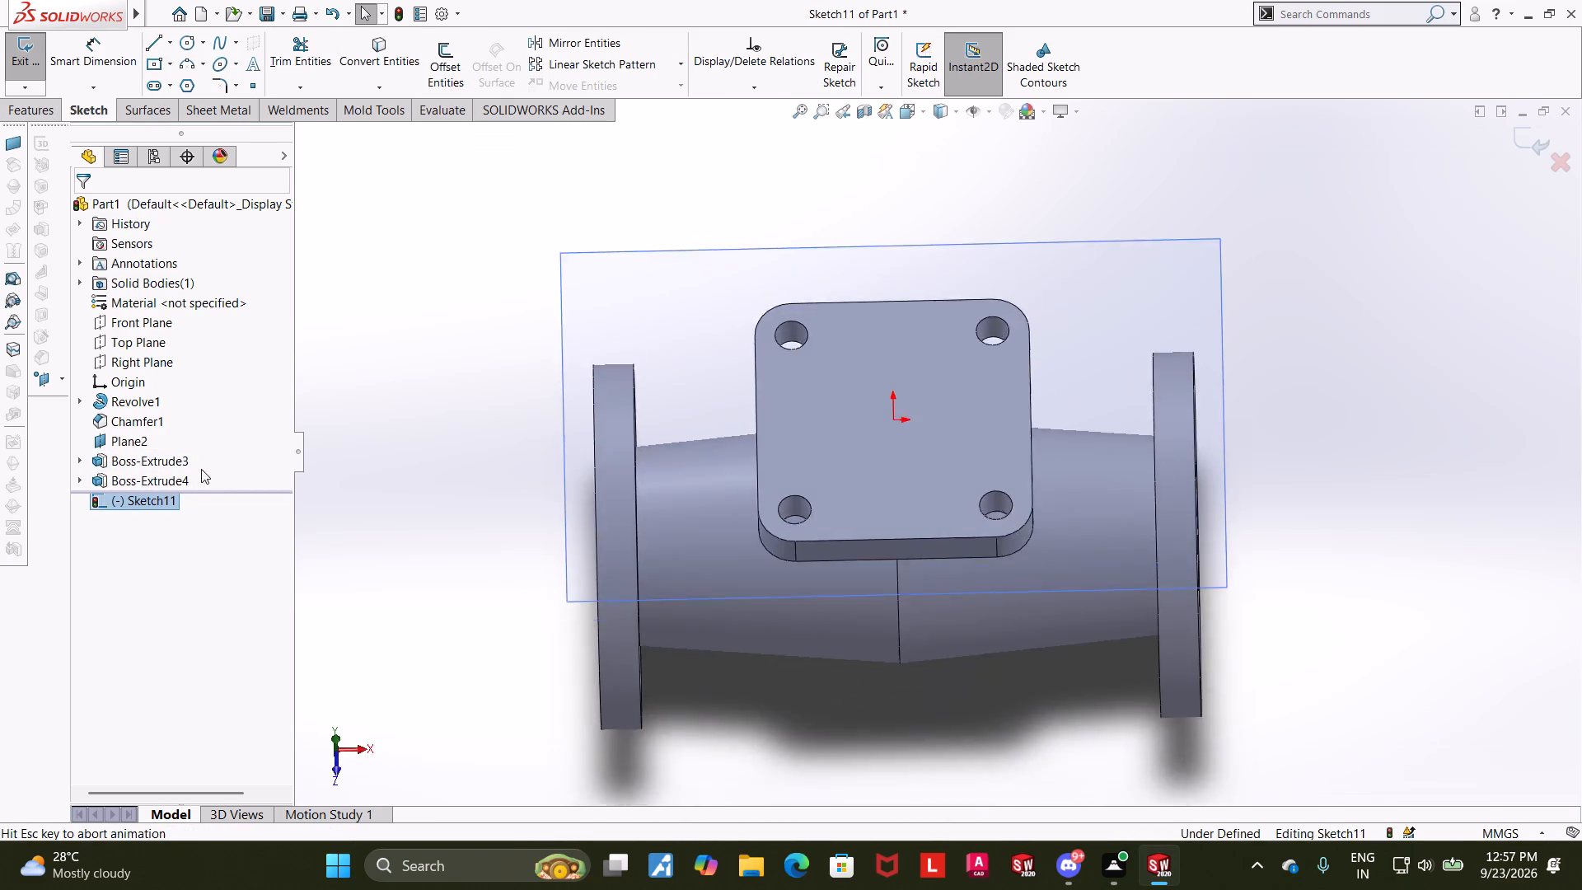
click(184, 43)
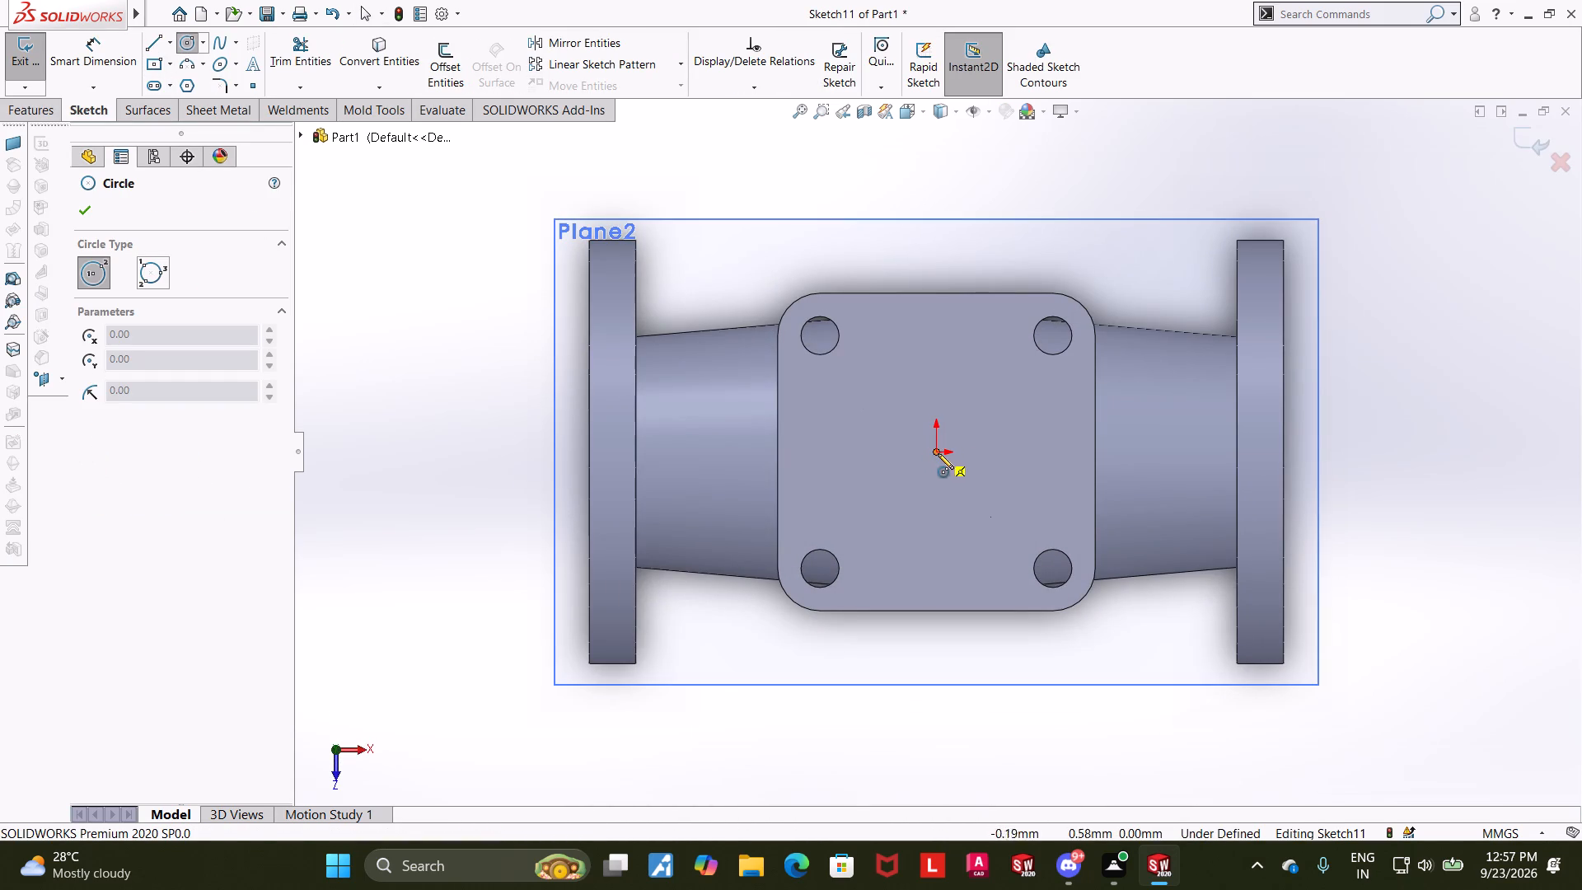
click(938, 453)
click(1005, 393)
key(Escape)
Set the diameter of the circle on the square flange to 48 mm.
click(102, 47)
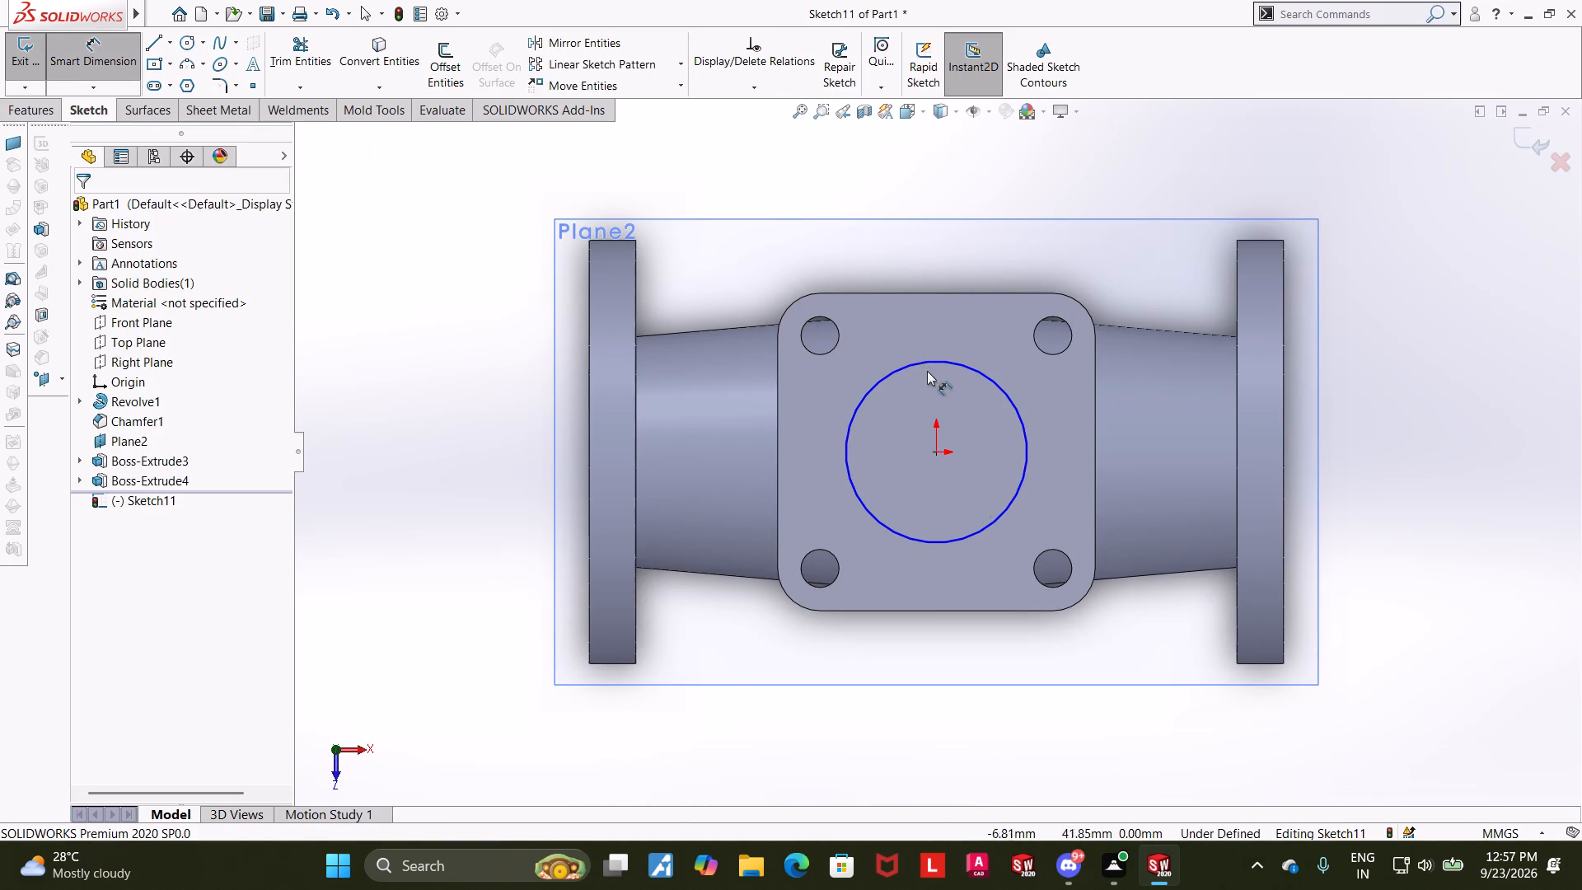
click(924, 364)
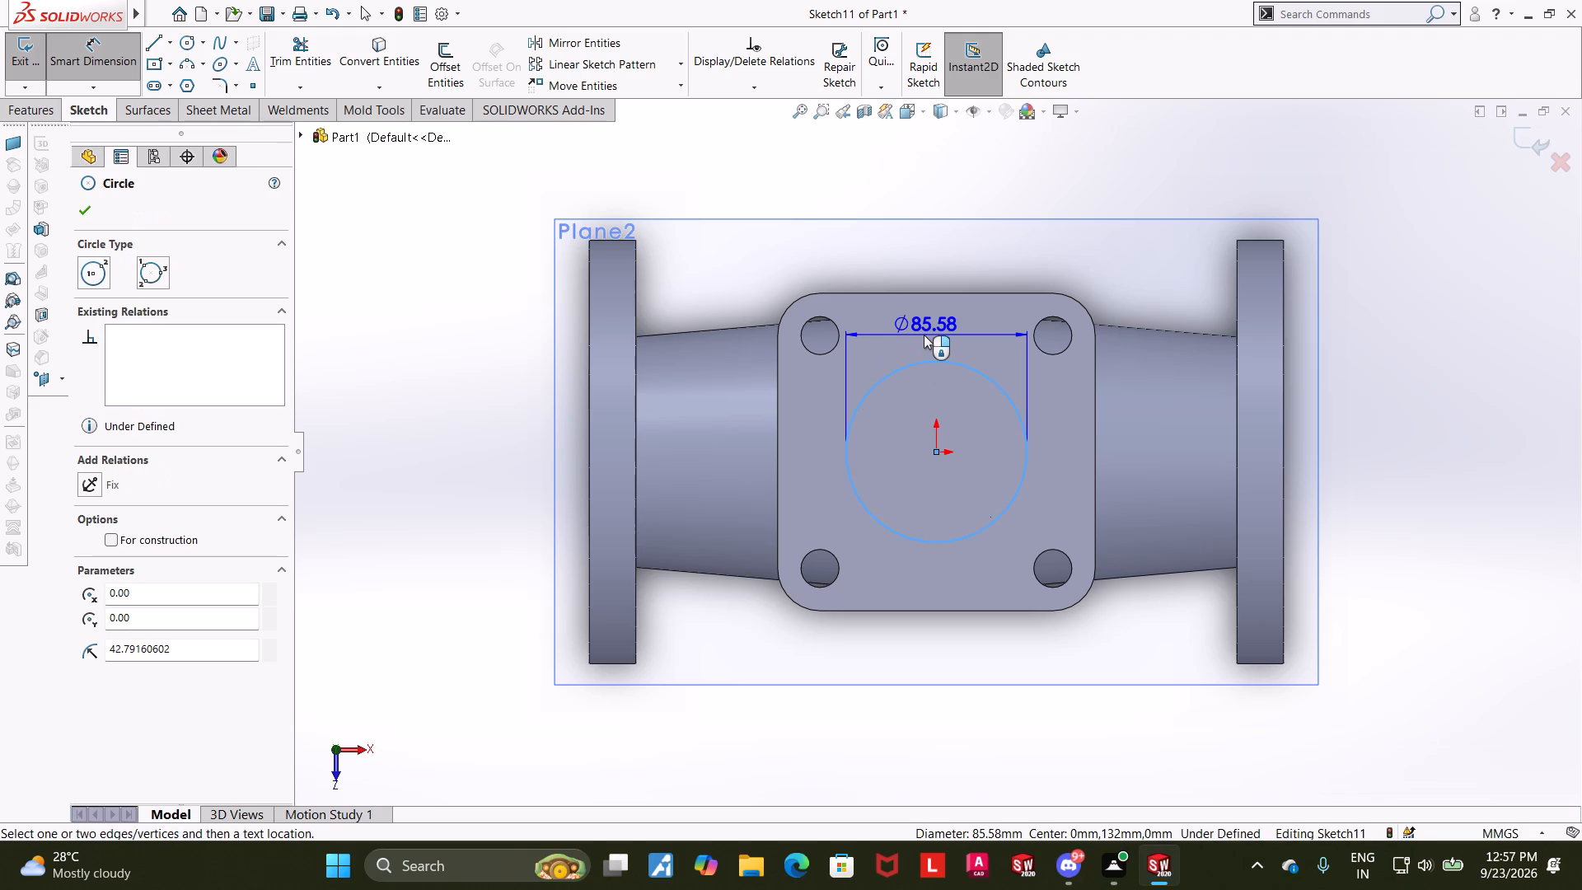
click(924, 335)
text(48)
key(Return)
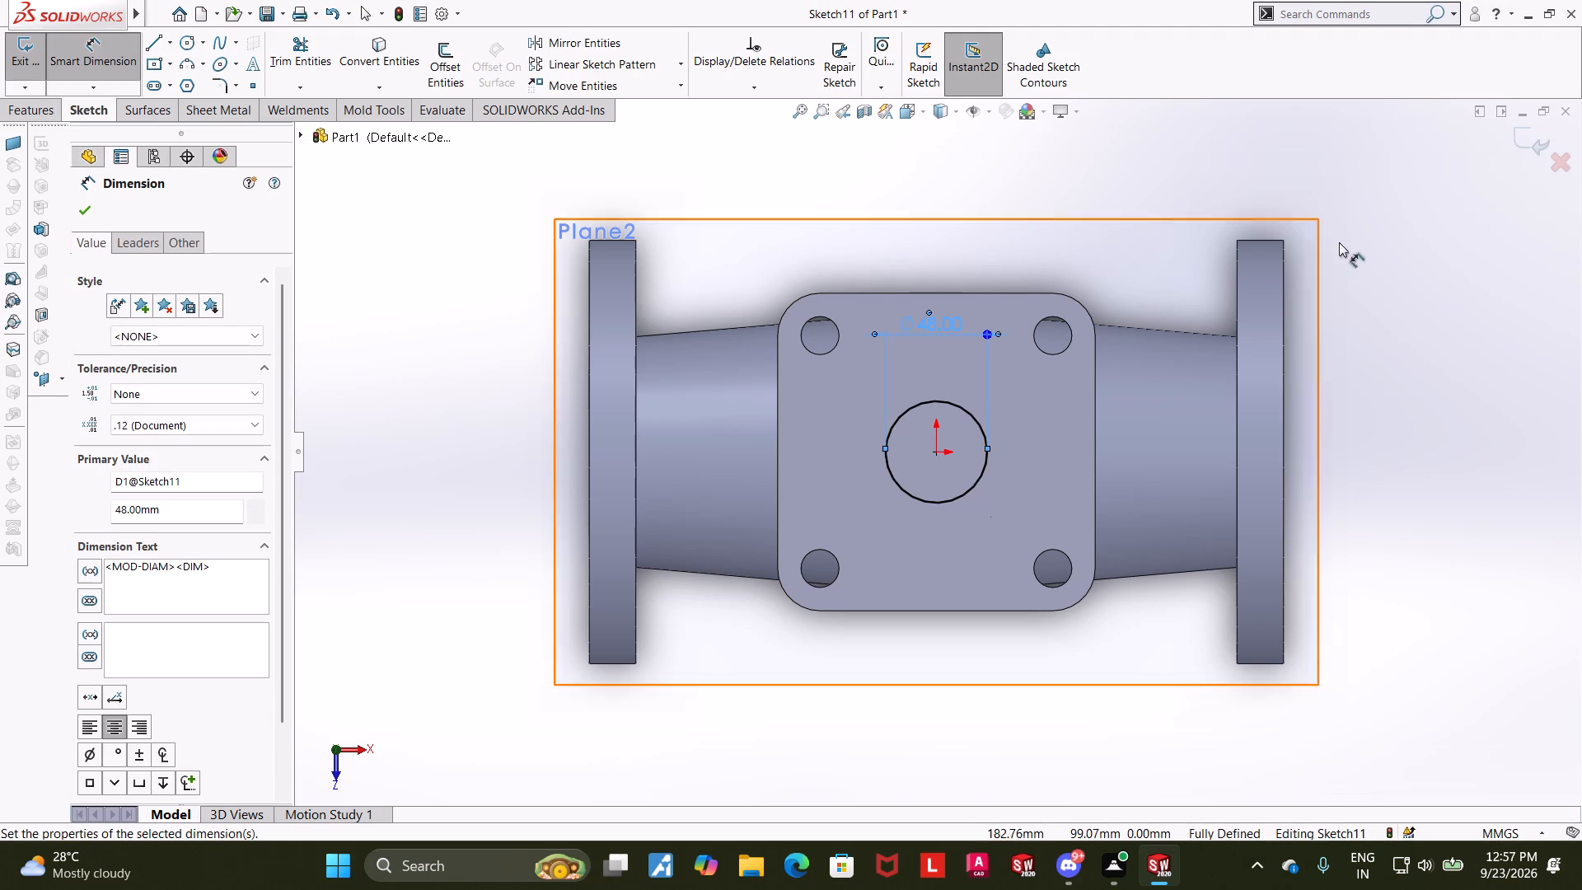
Exit the sketch and cut-extrude the 48 mm circle Up To Surface, ending at the body's internal bore face.
click(1507, 136)
middle_drag(1402, 456, 1394, 274)
scroll(1394, 274, down, 1)
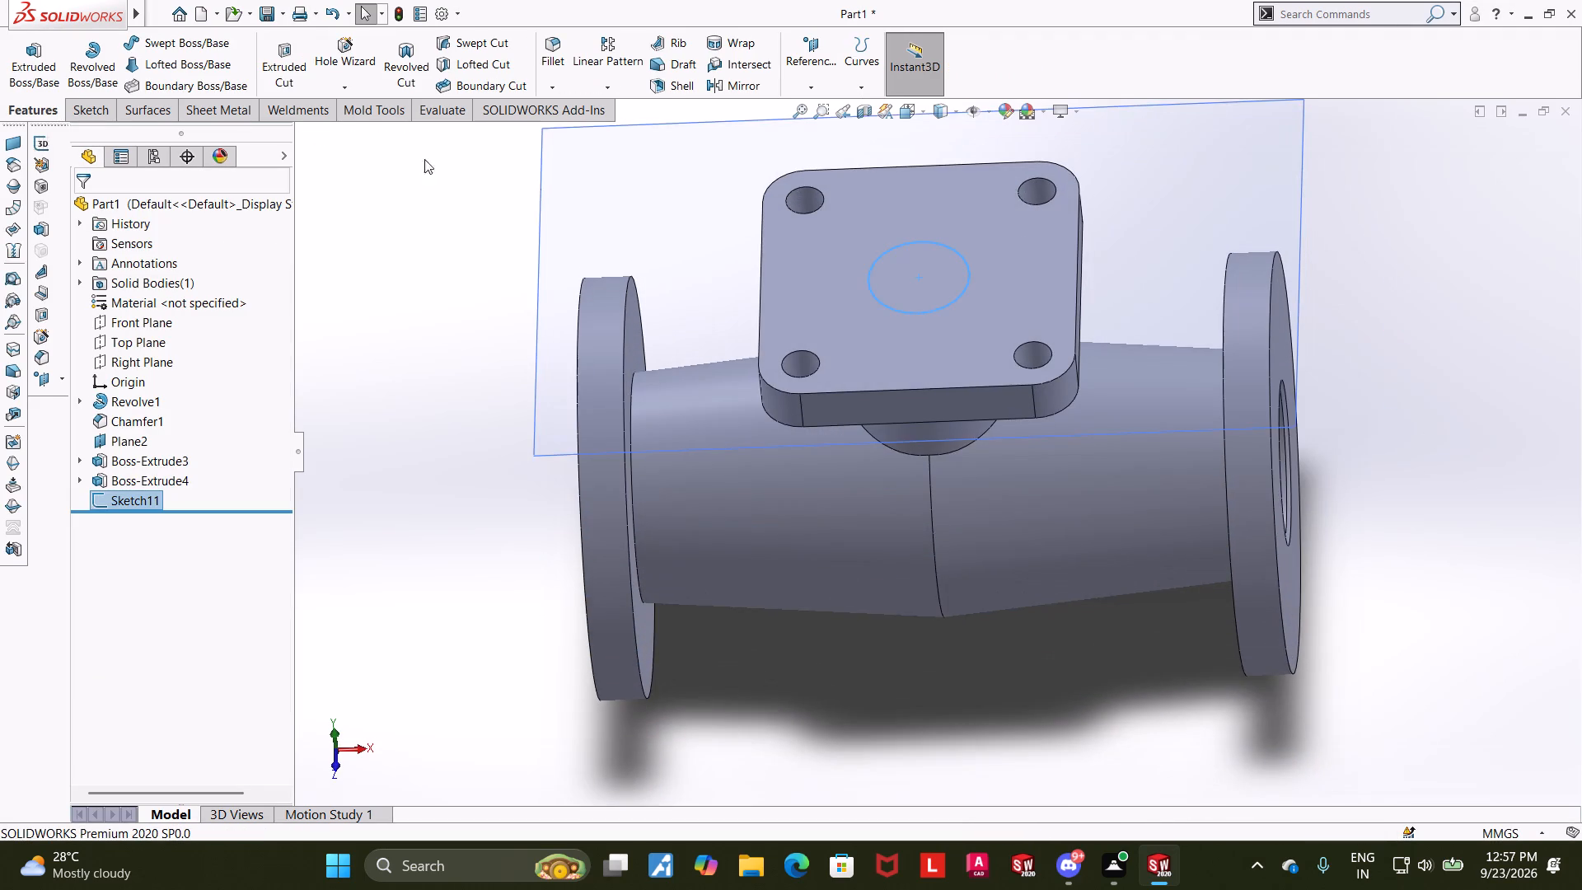
click(308, 58)
middle_drag(1421, 427, 1529, 308)
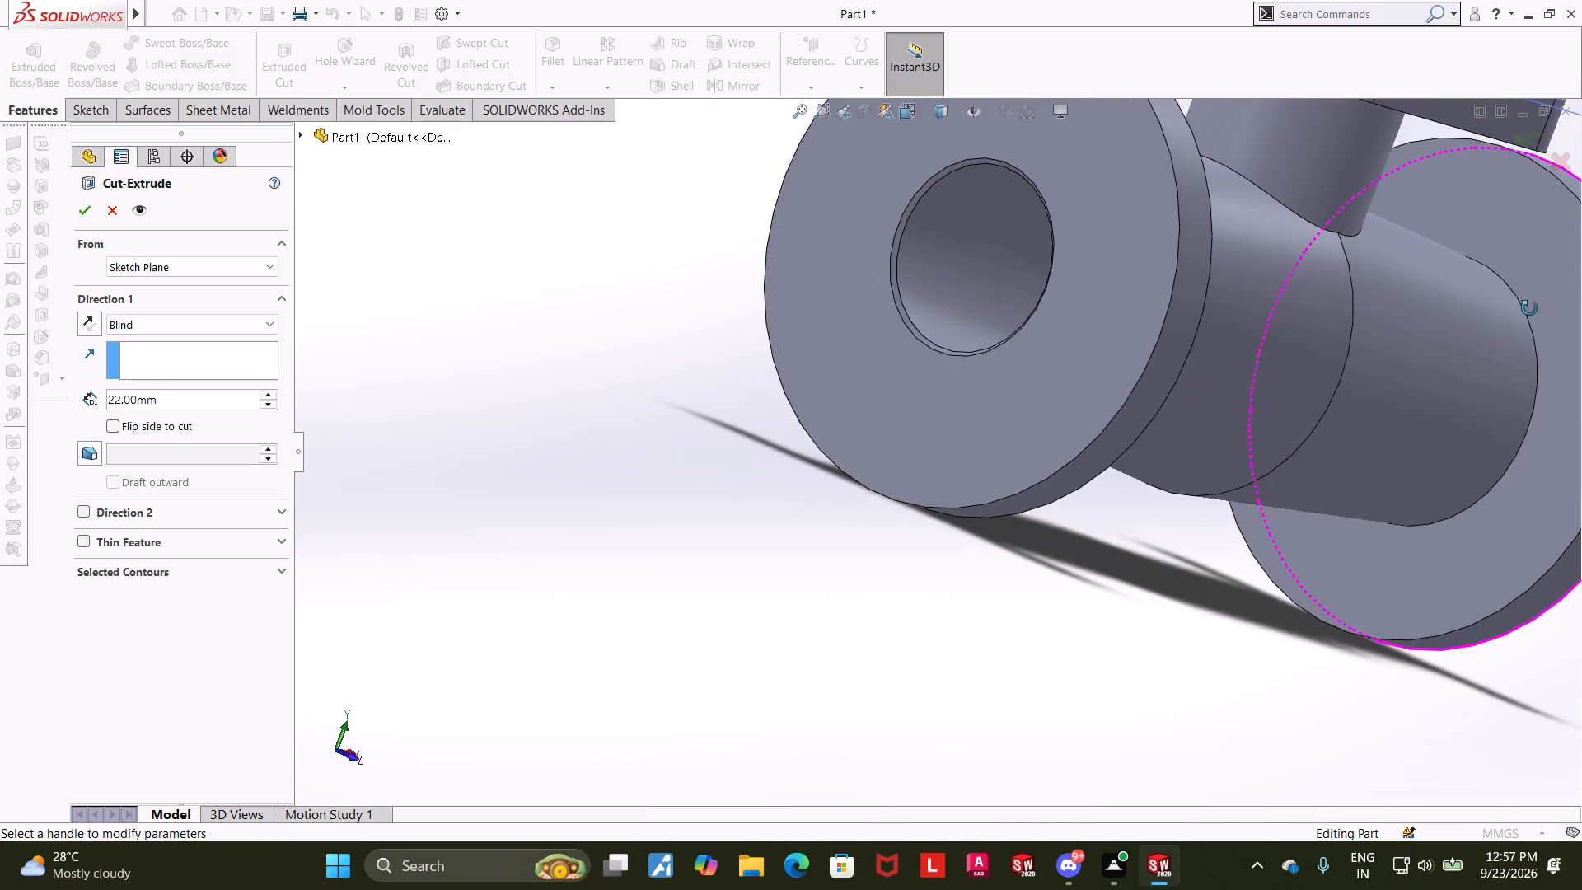
middle_drag(1529, 308, 1532, 308)
scroll(1533, 308, up, 6)
scroll(1094, 372, down, 4)
middle_drag(1433, 407, 1479, 381)
middle_drag(1457, 410, 1481, 427)
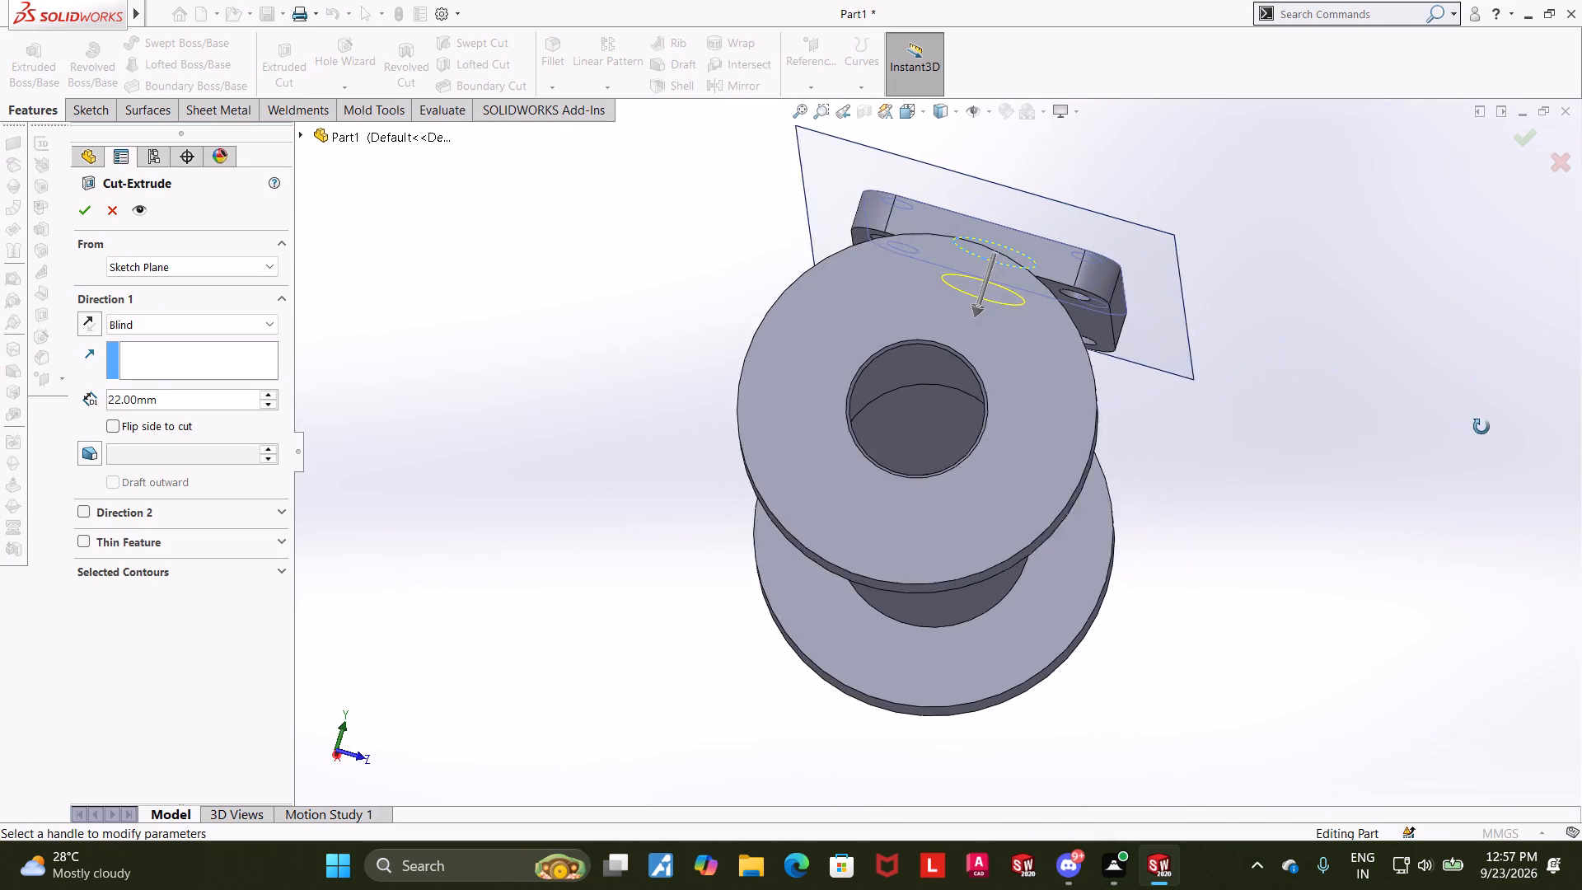
middle_drag(1481, 427, 1482, 428)
click(934, 433)
click(208, 328)
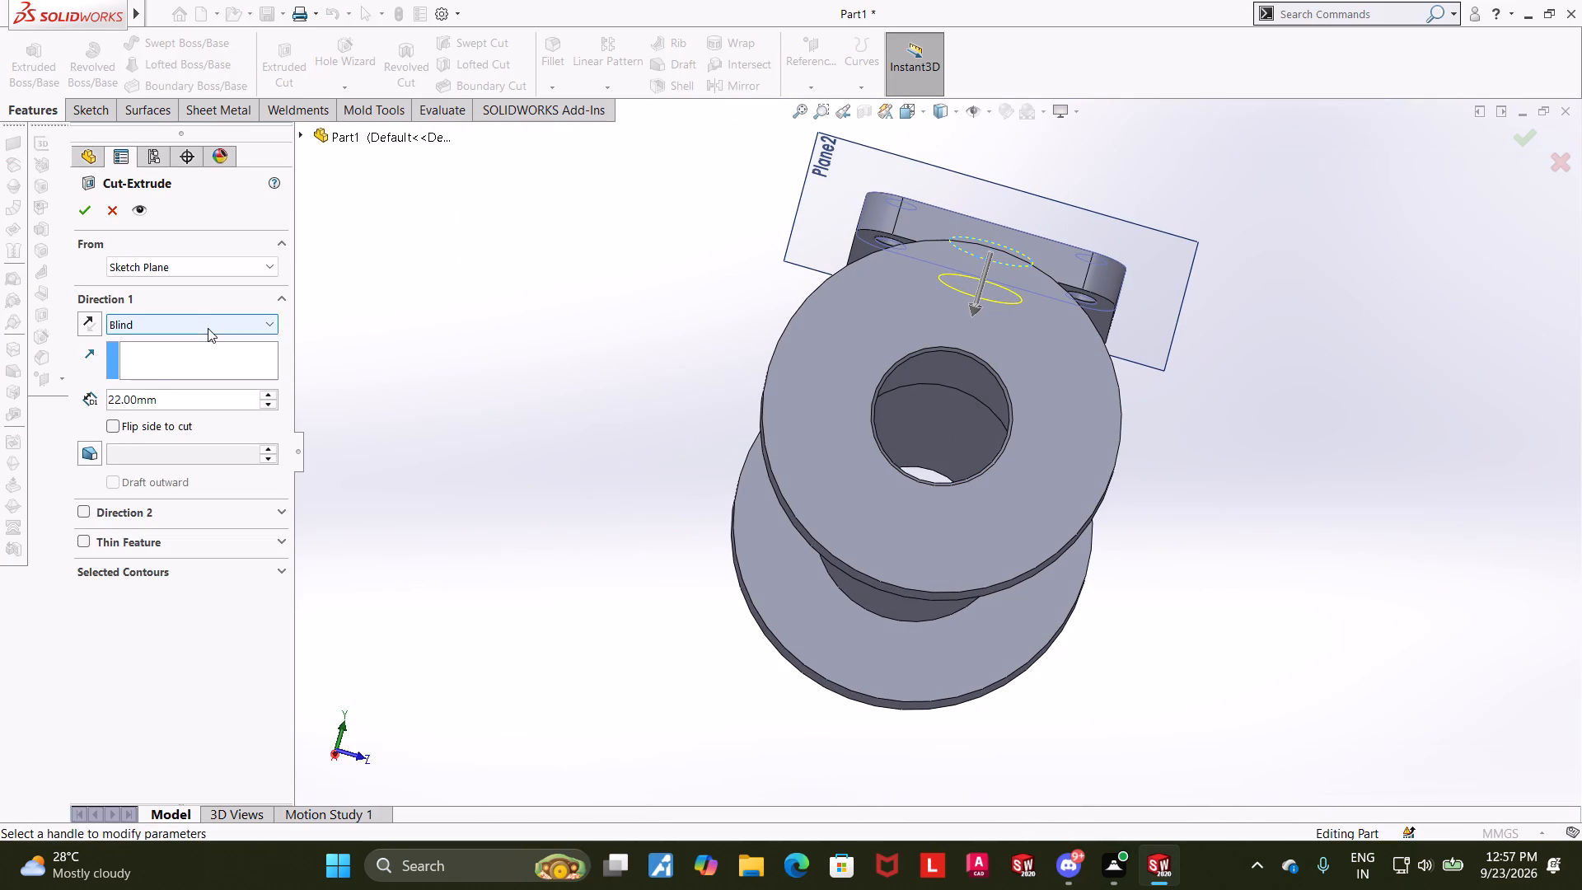
click(168, 409)
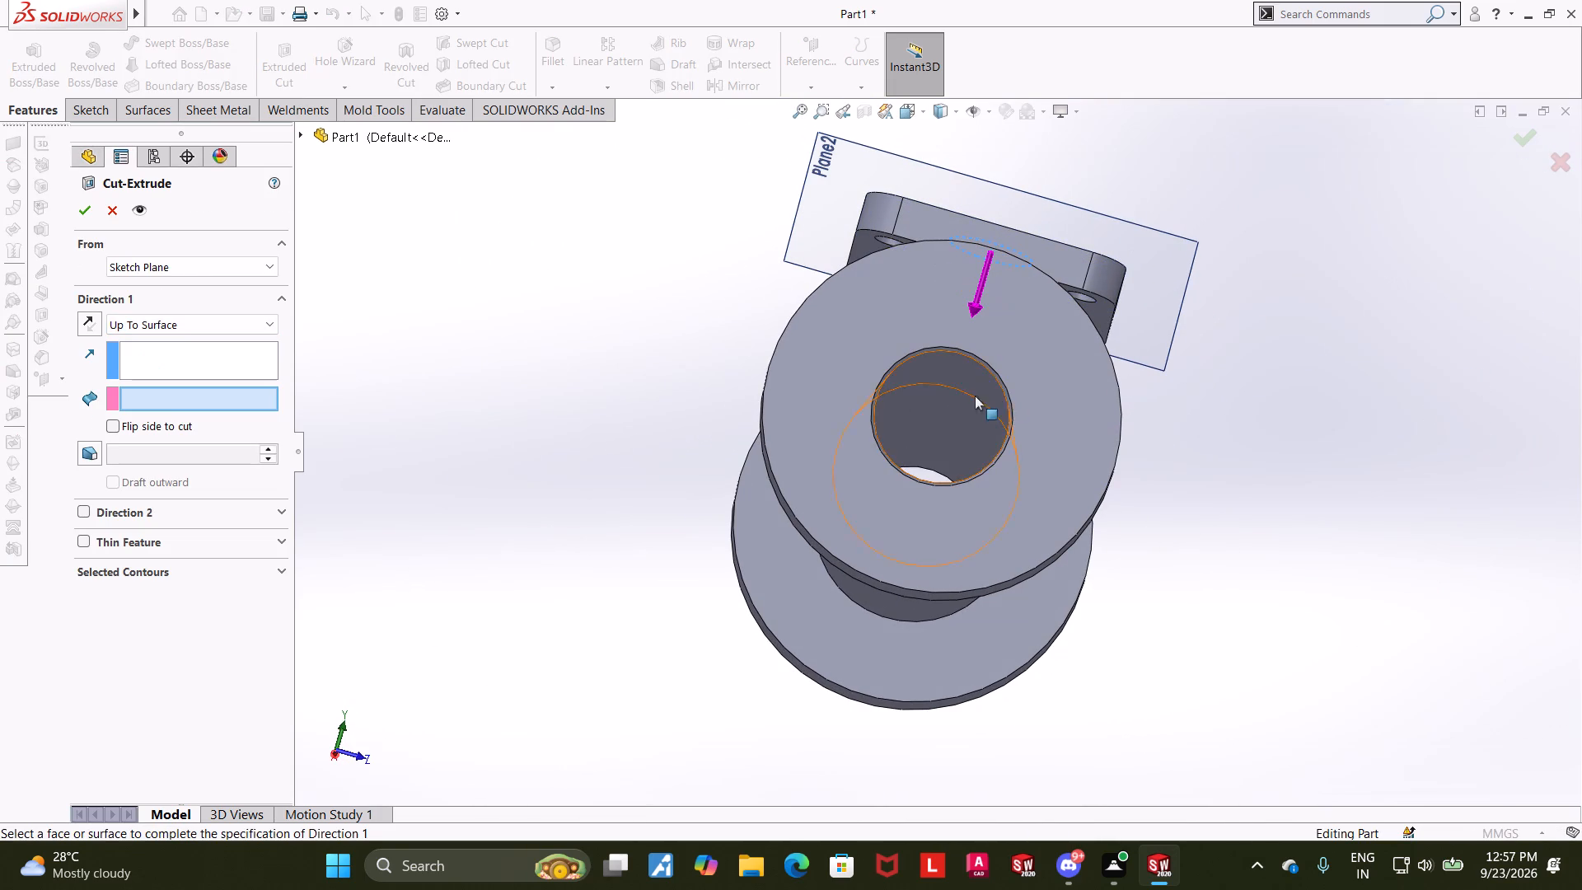
click(945, 412)
middle_drag(1206, 412, 1126, 491)
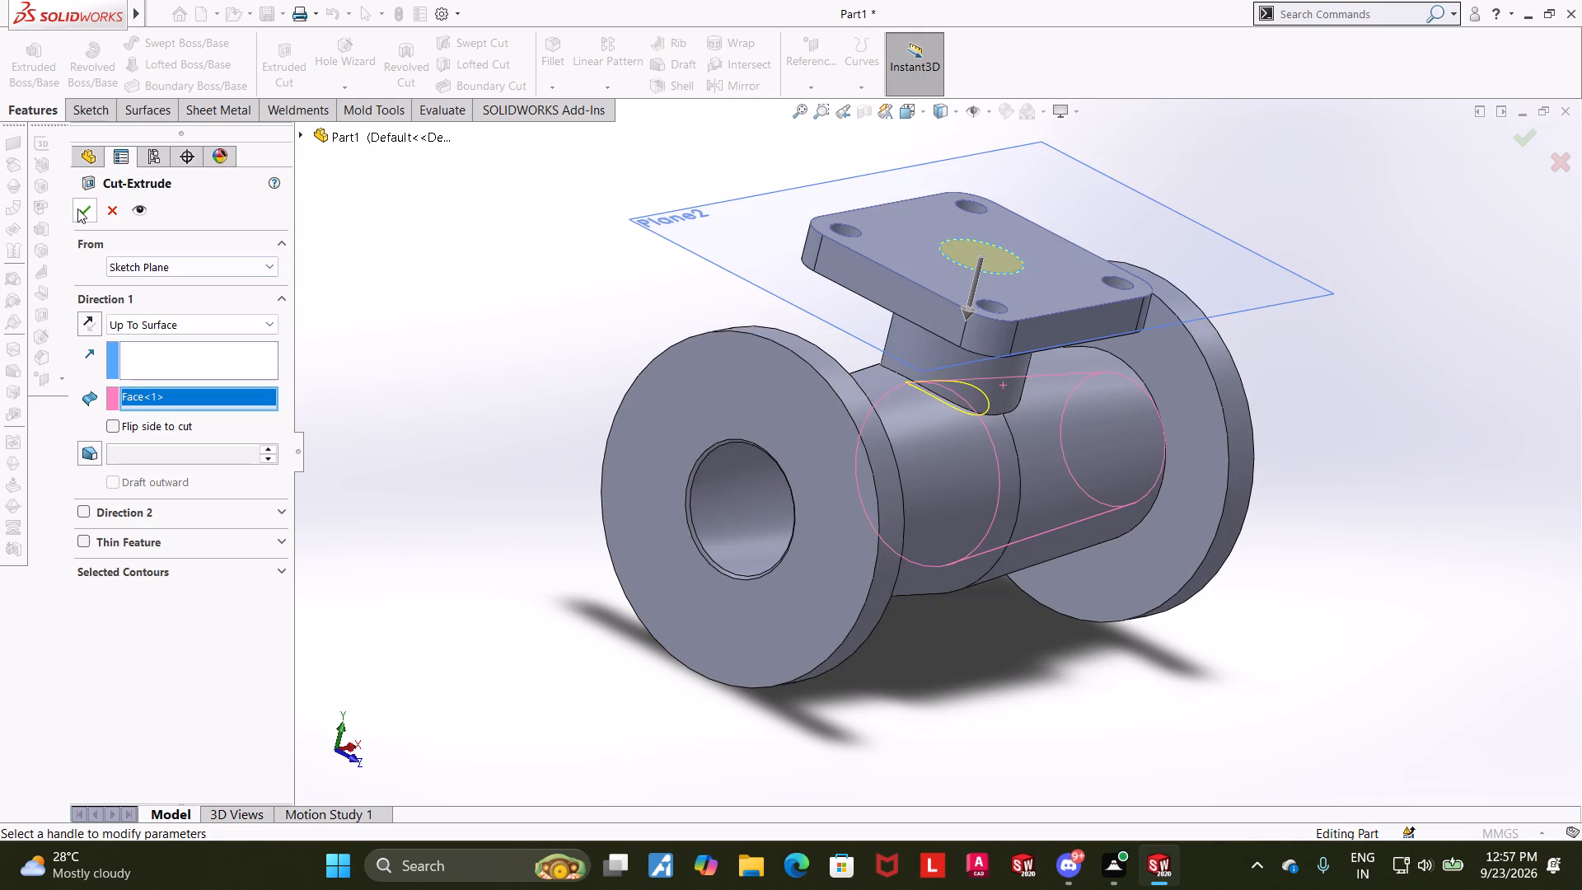
click(77, 208)
scroll(1294, 368, up, 5)
click(1182, 338)
Examine the cut branch bore through the square flange from several viewing angles.
middle_drag(1163, 343, 1079, 408)
scroll(1034, 396, down, 5)
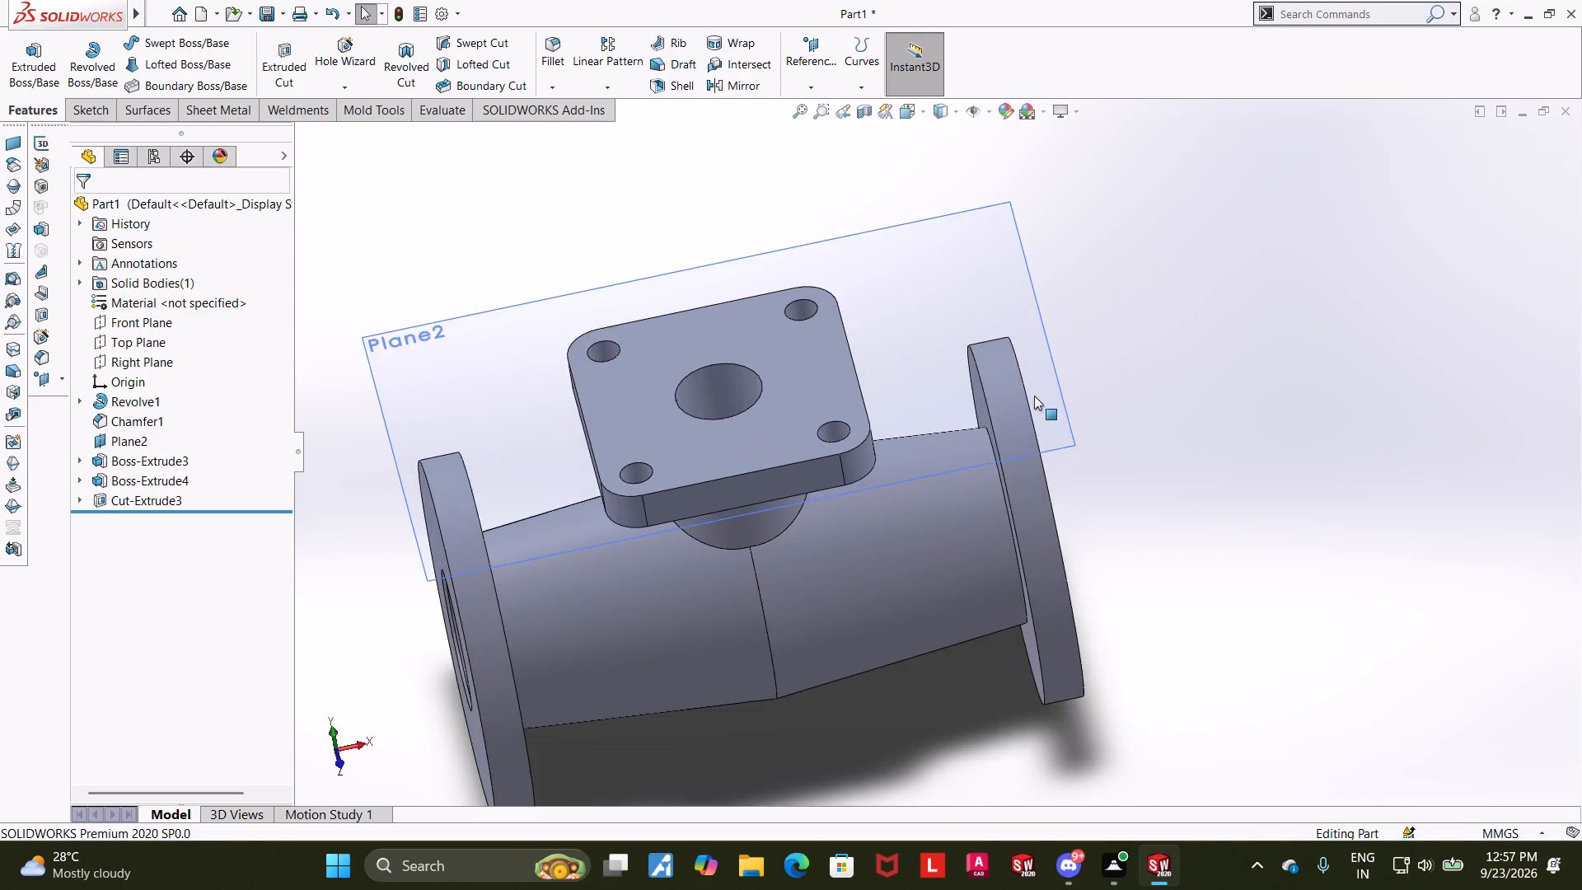
scroll(1147, 401, up, 3)
middle_drag(1112, 411, 1120, 480)
scroll(845, 440, down, 4)
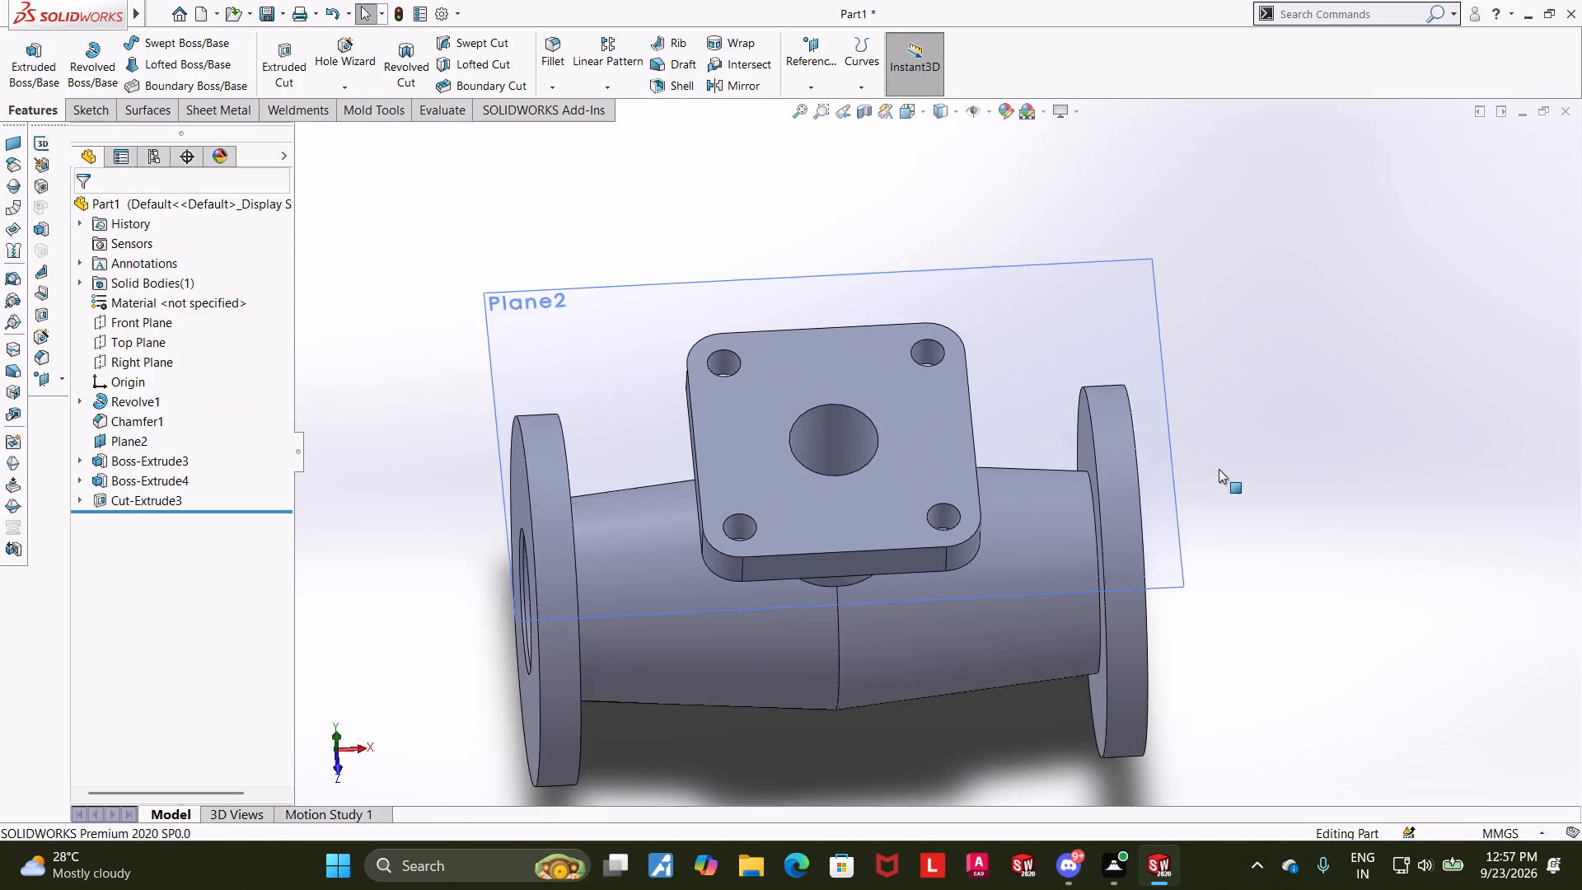
scroll(1225, 471, up, 4)
middle_drag(1205, 476, 1201, 558)
scroll(885, 508, down, 4)
middle_drag(905, 508, 914, 570)
scroll(1451, 419, up, 4)
middle_drag(1308, 508, 1318, 404)
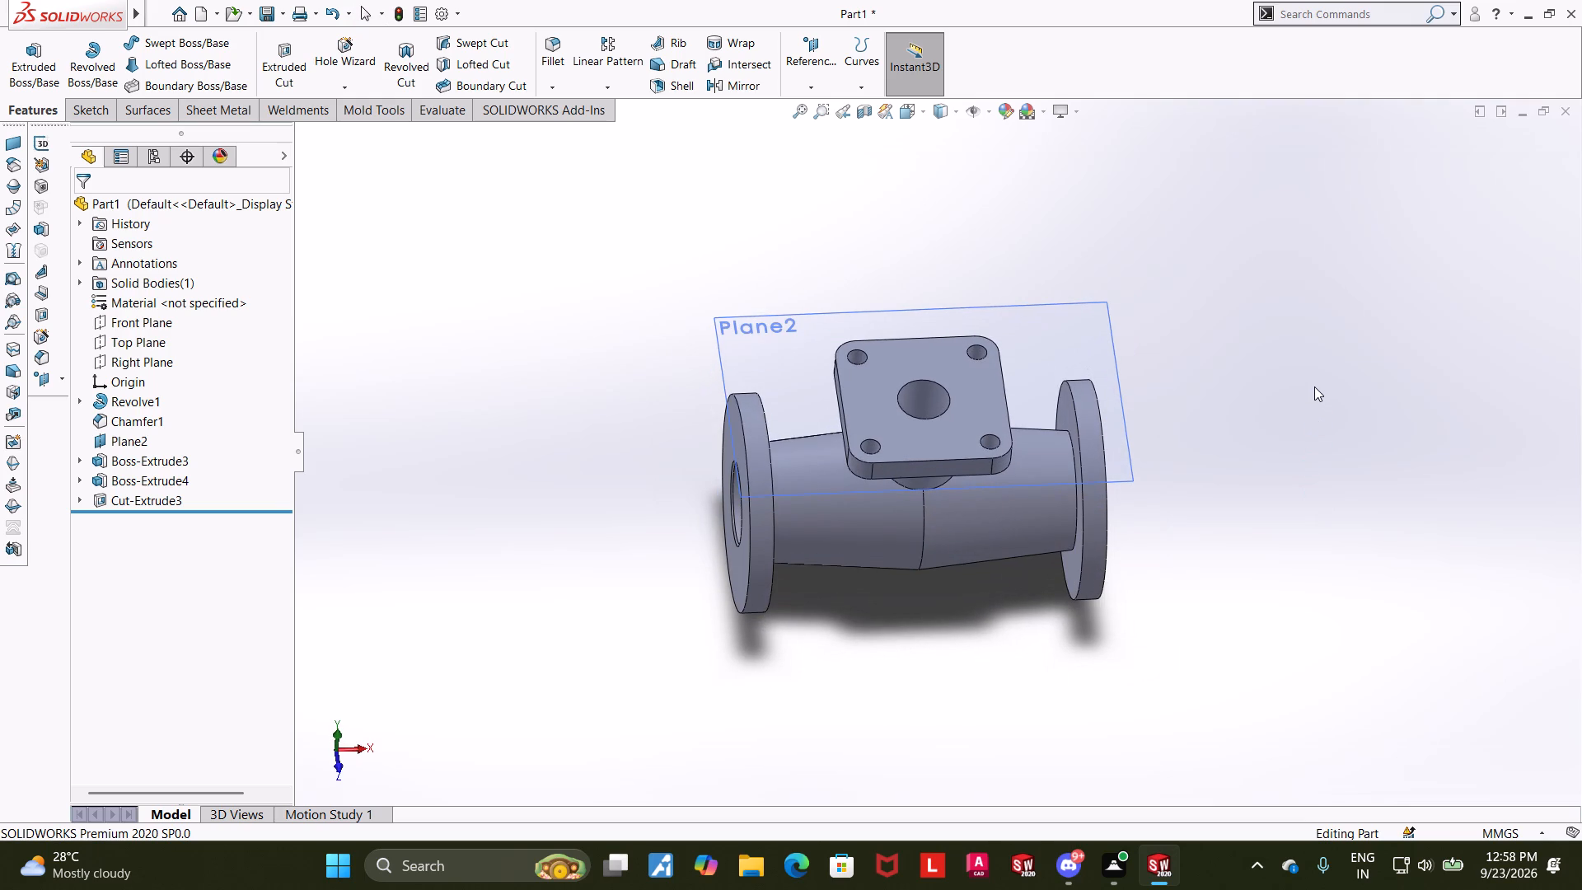
Start a sketch on the square flange's outer face and draw a circle centred on the origin, slightly larger than the branch bore.
click(957, 404)
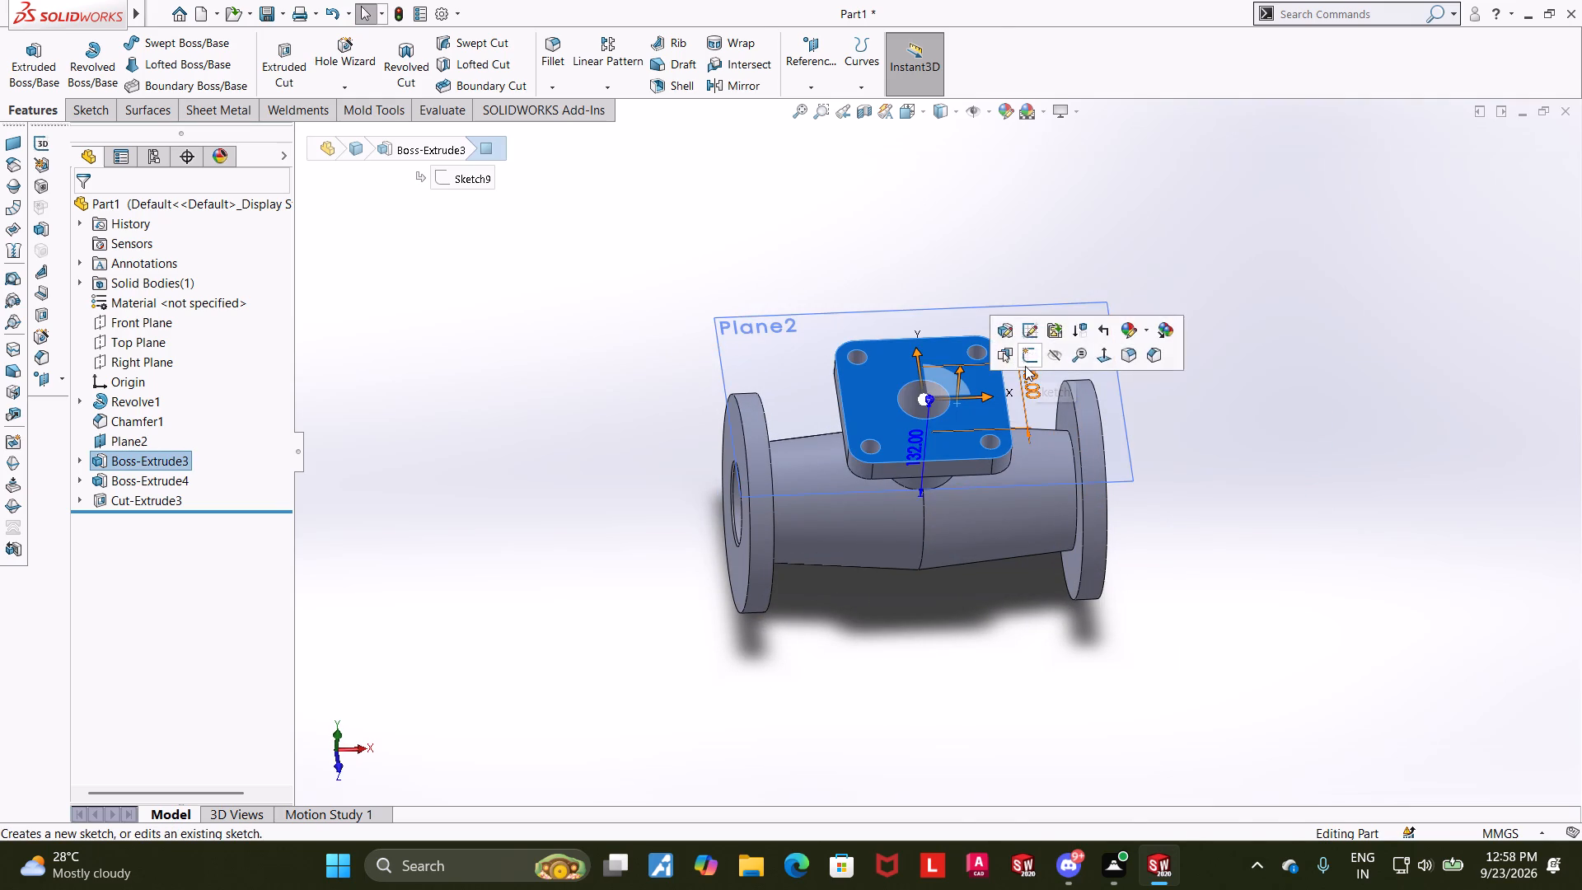
click(1027, 365)
click(175, 526)
click(217, 505)
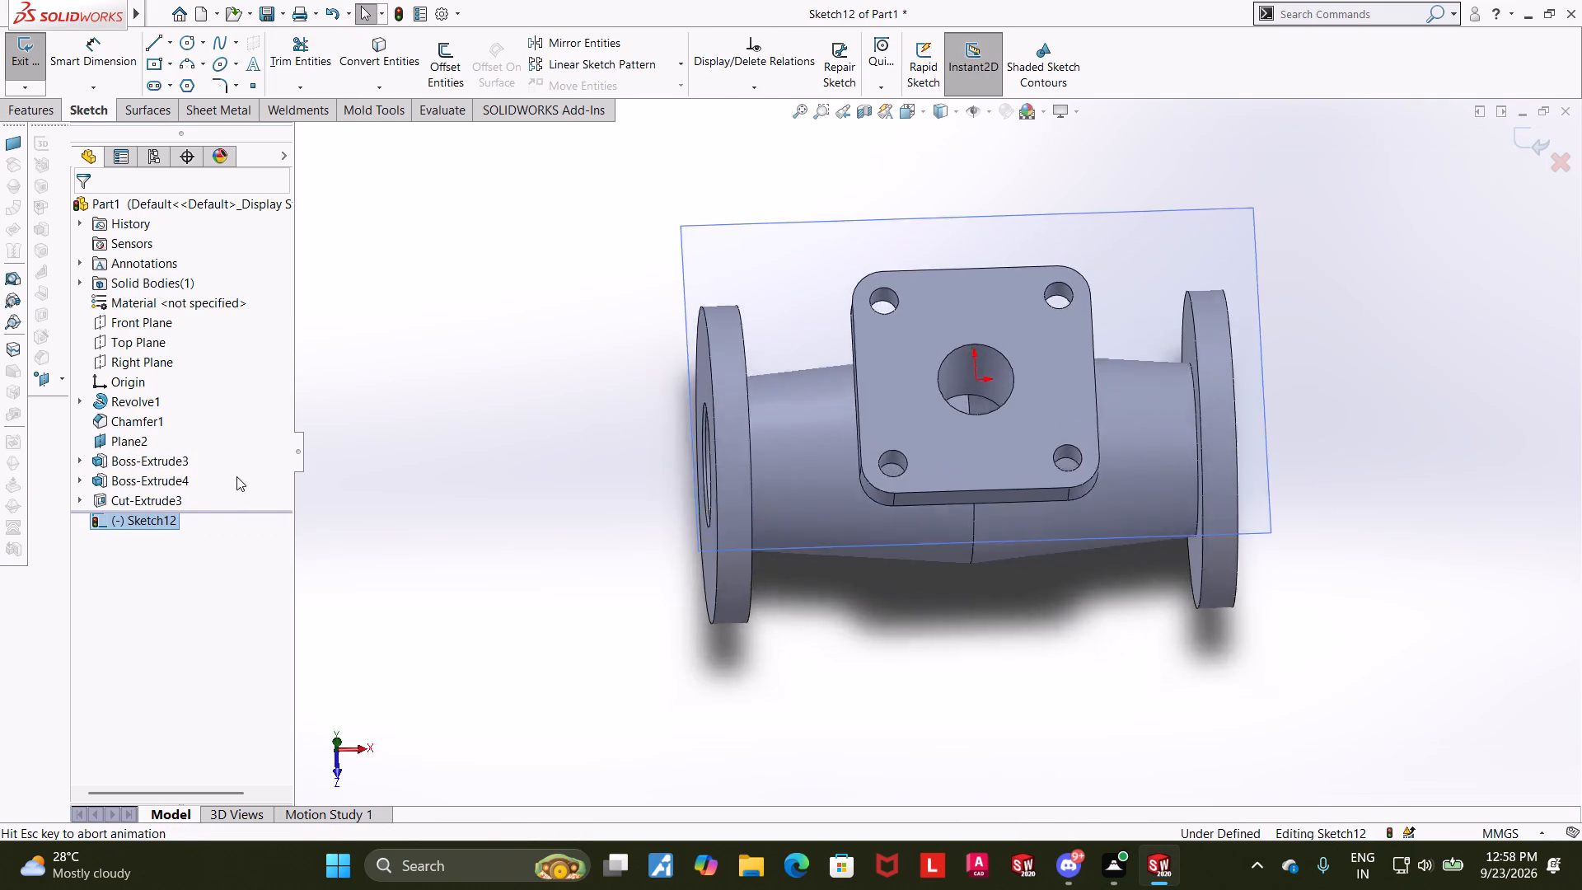
click(184, 39)
click(934, 453)
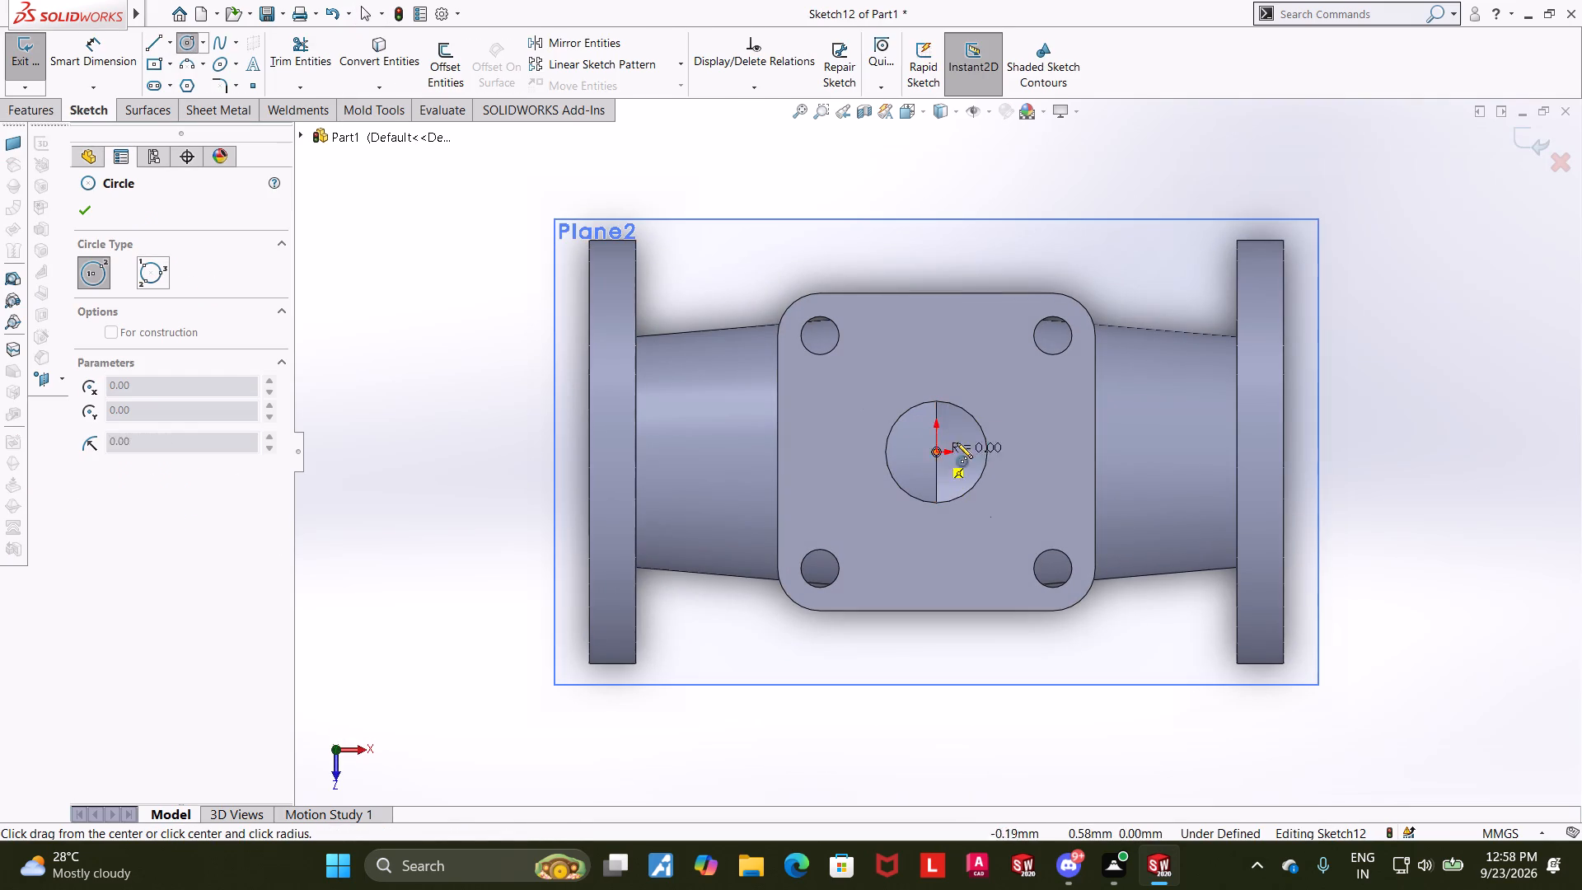
click(995, 415)
key(Escape)
Set the new circle's diameter to 55 mm and exit the sketch.
click(93, 45)
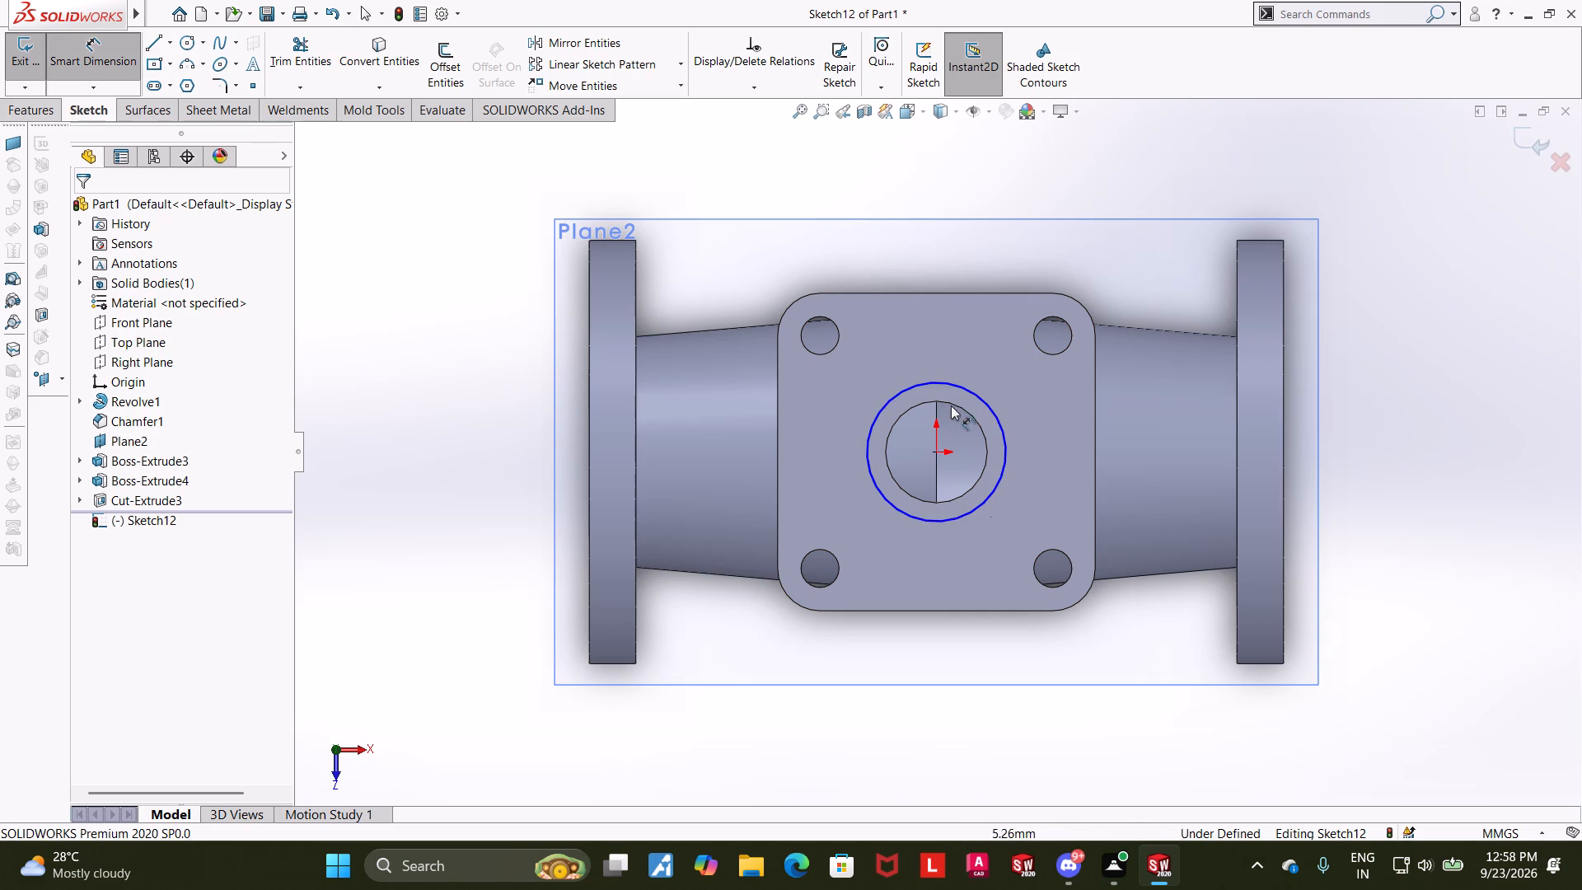
double_click(956, 383)
click(949, 326)
text(55)
key(Return)
key(Escape)
key(Escape)
click(1533, 152)
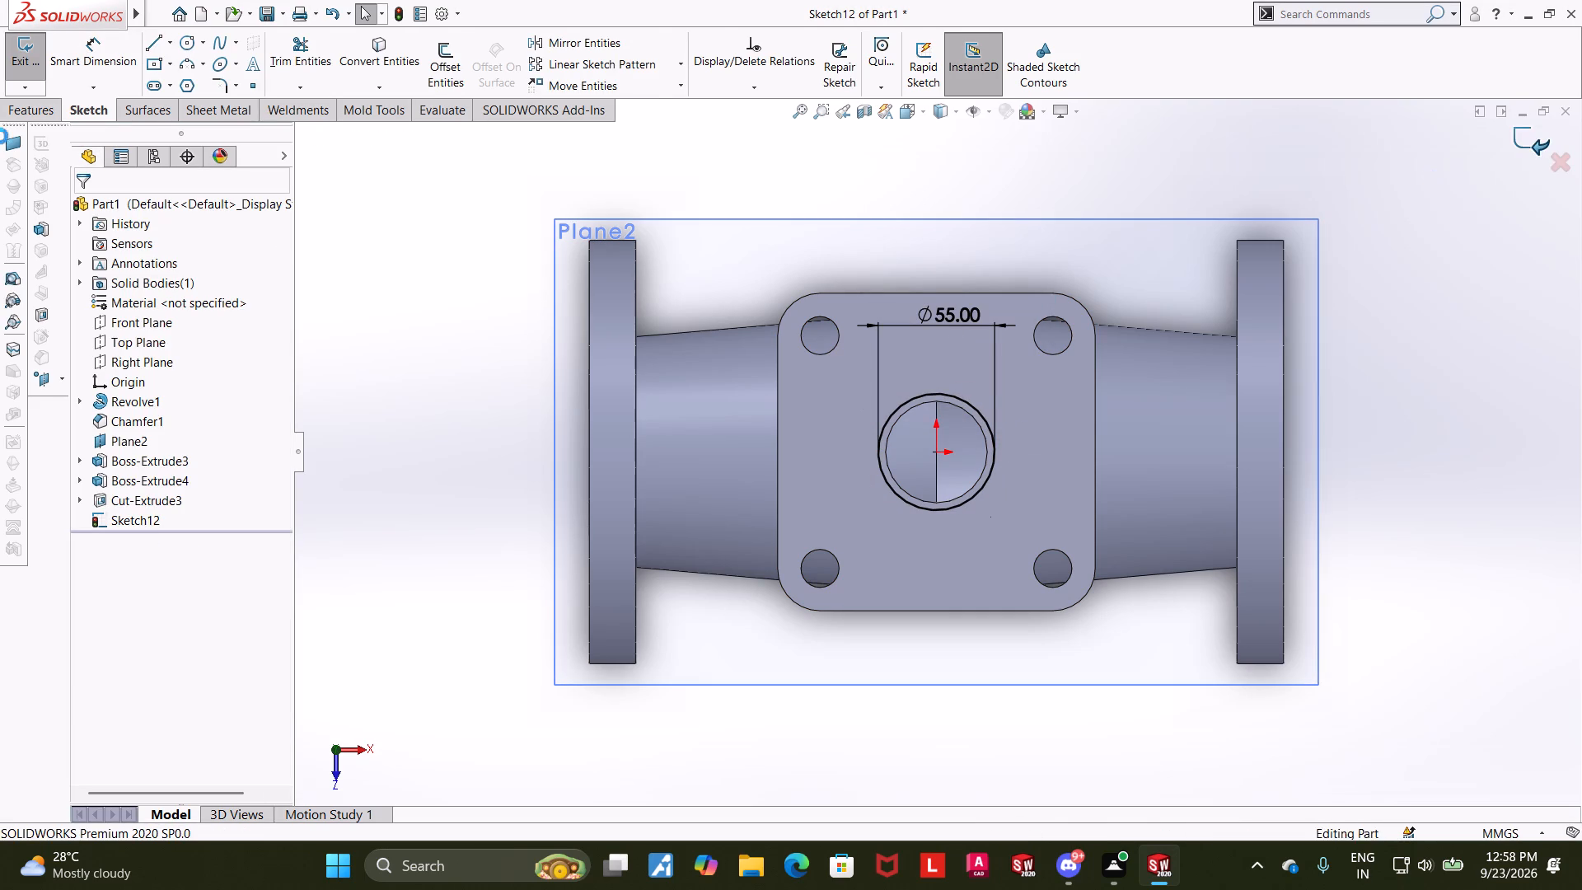
Cut-extrude the 55 mm circle 15 mm deep as a blind counterbore in the square flange.
click(308, 50)
key(1)
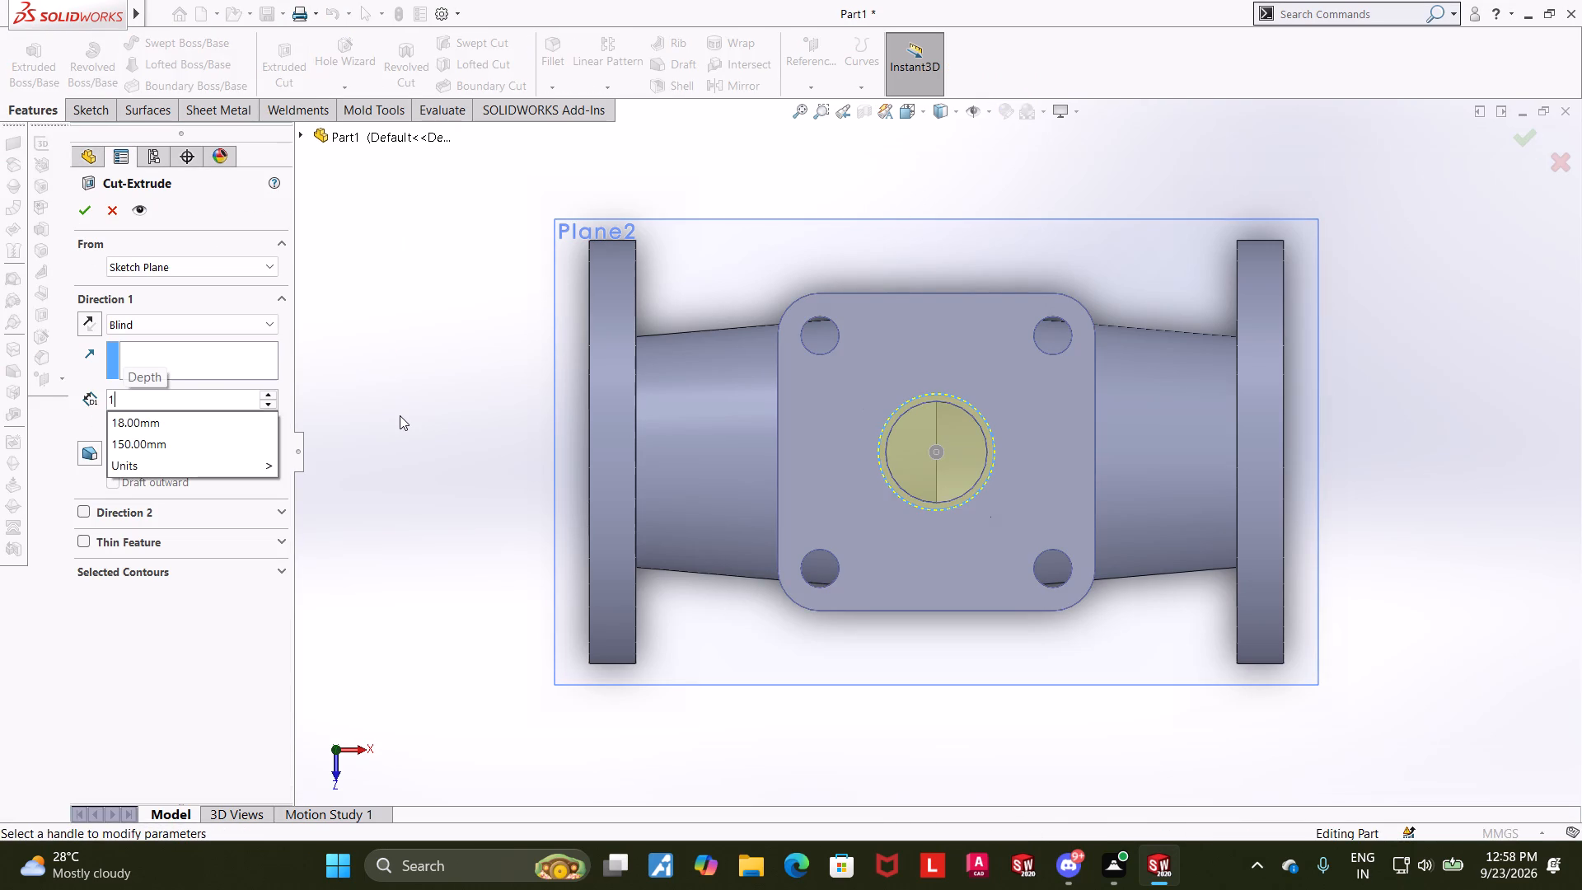
key(5)
key(Return)
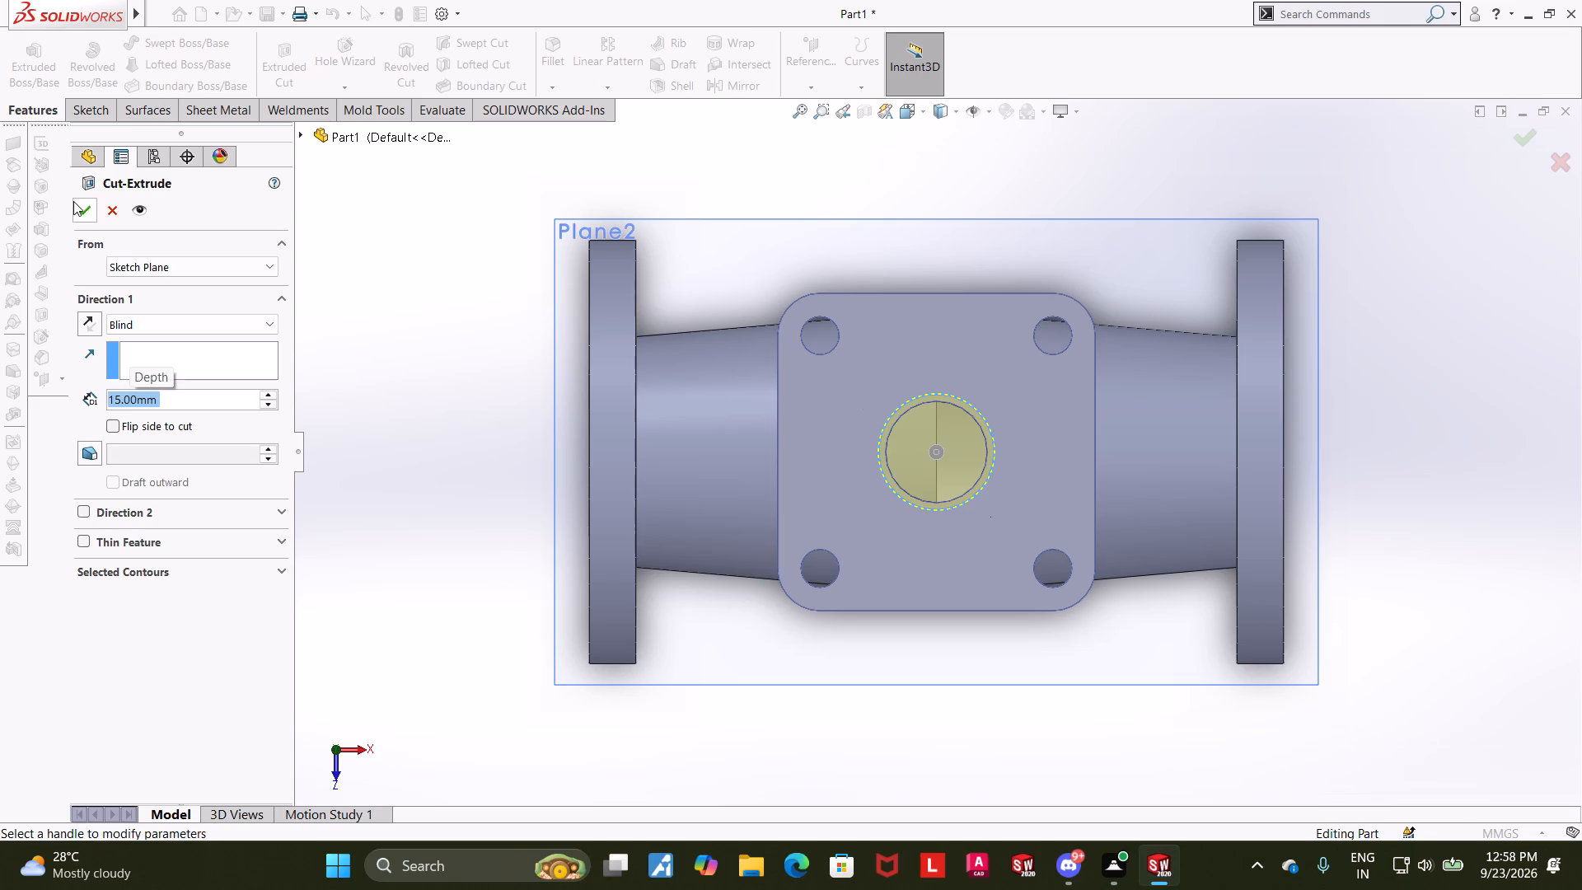
click(73, 201)
scroll(429, 390, up, 1)
middle_drag(429, 391, 403, 323)
click(418, 333)
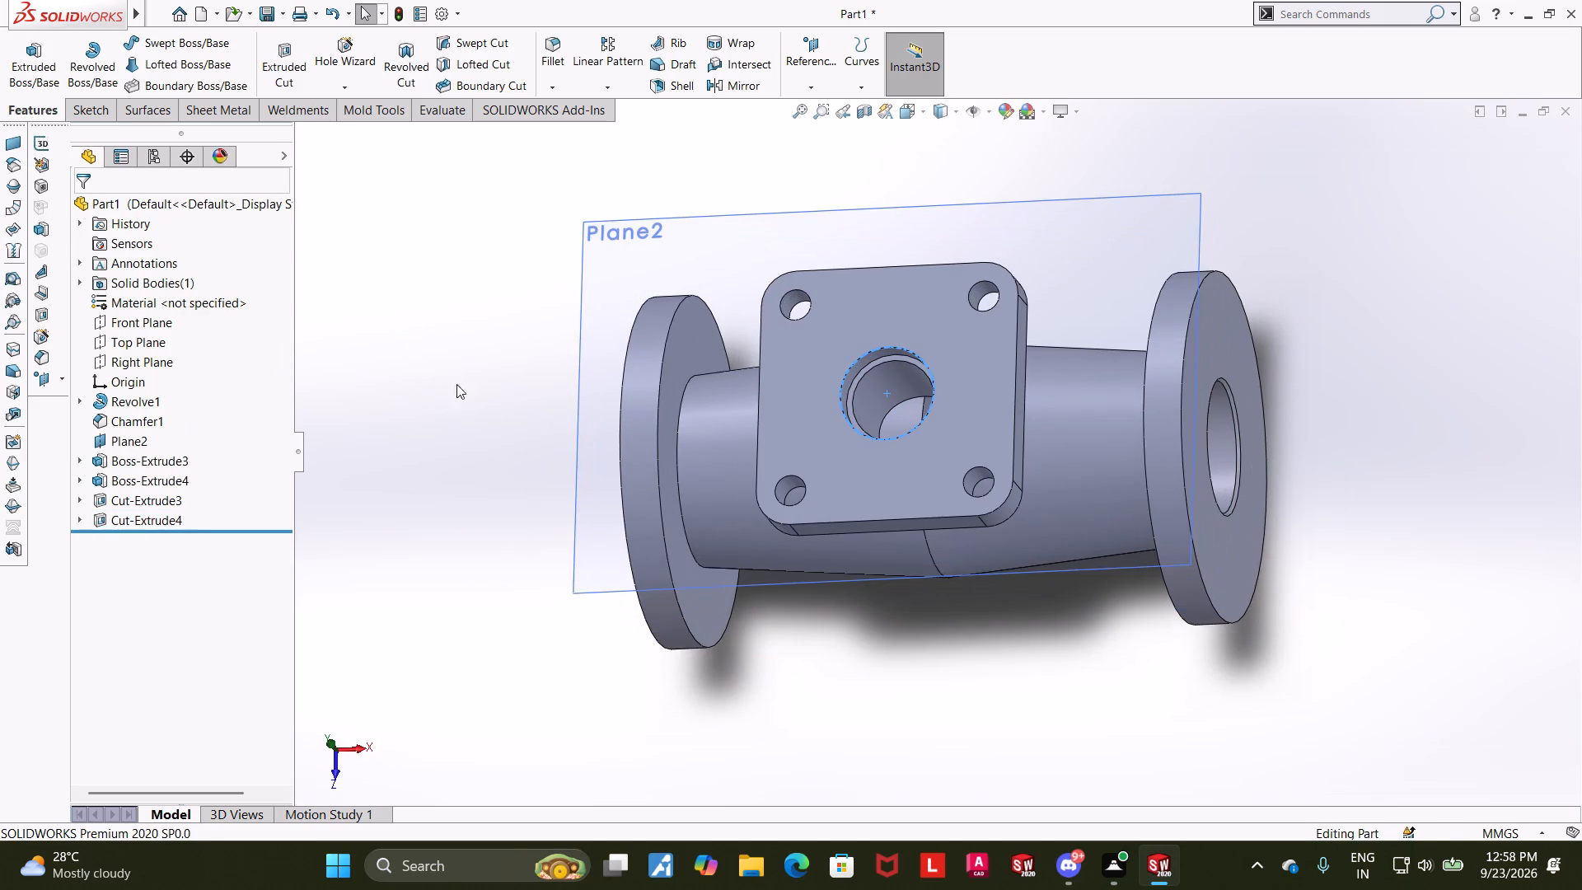
Examine the body from several sides and check the definition of the offset plane at the square flange.
scroll(696, 553, up, 1)
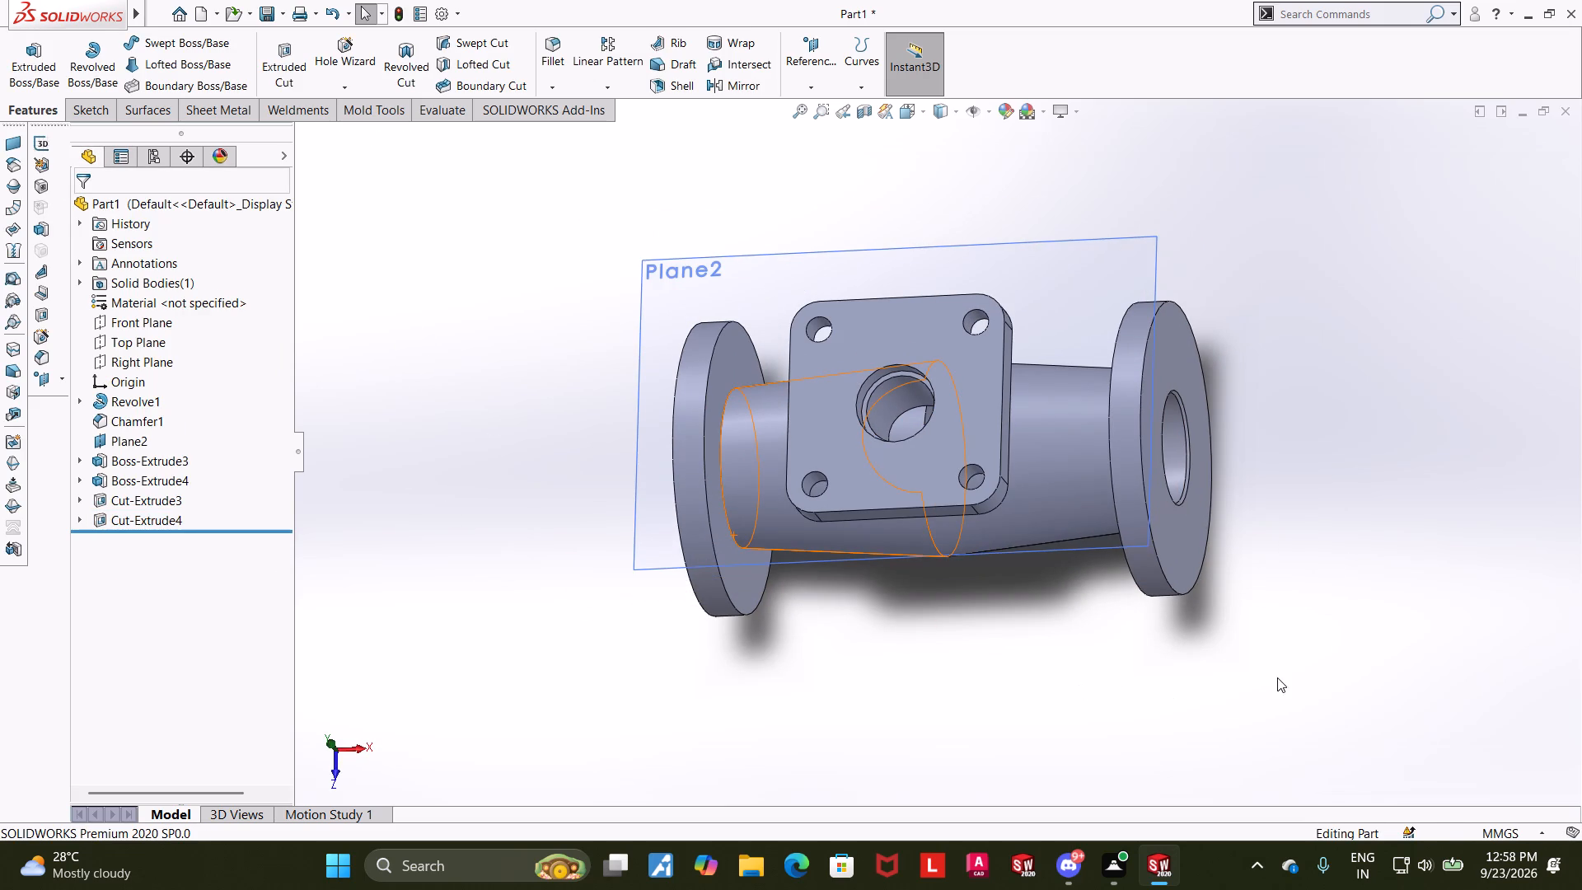
middle_drag(1210, 618, 1245, 477)
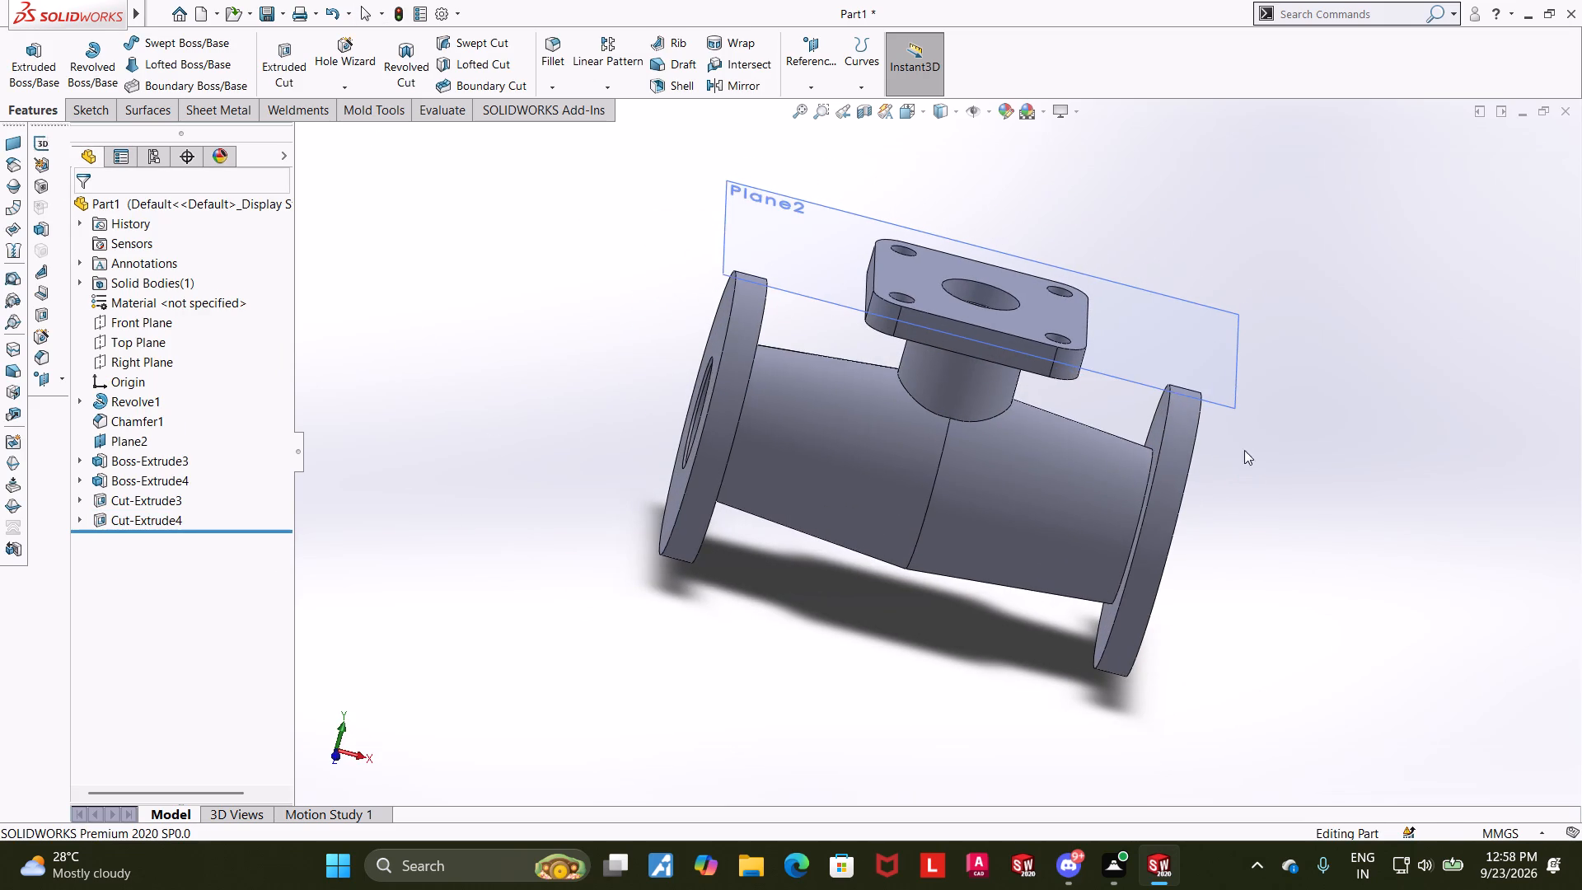
scroll(1332, 490, up, 1)
middle_drag(1332, 490, 1324, 433)
scroll(1325, 432, down, 1)
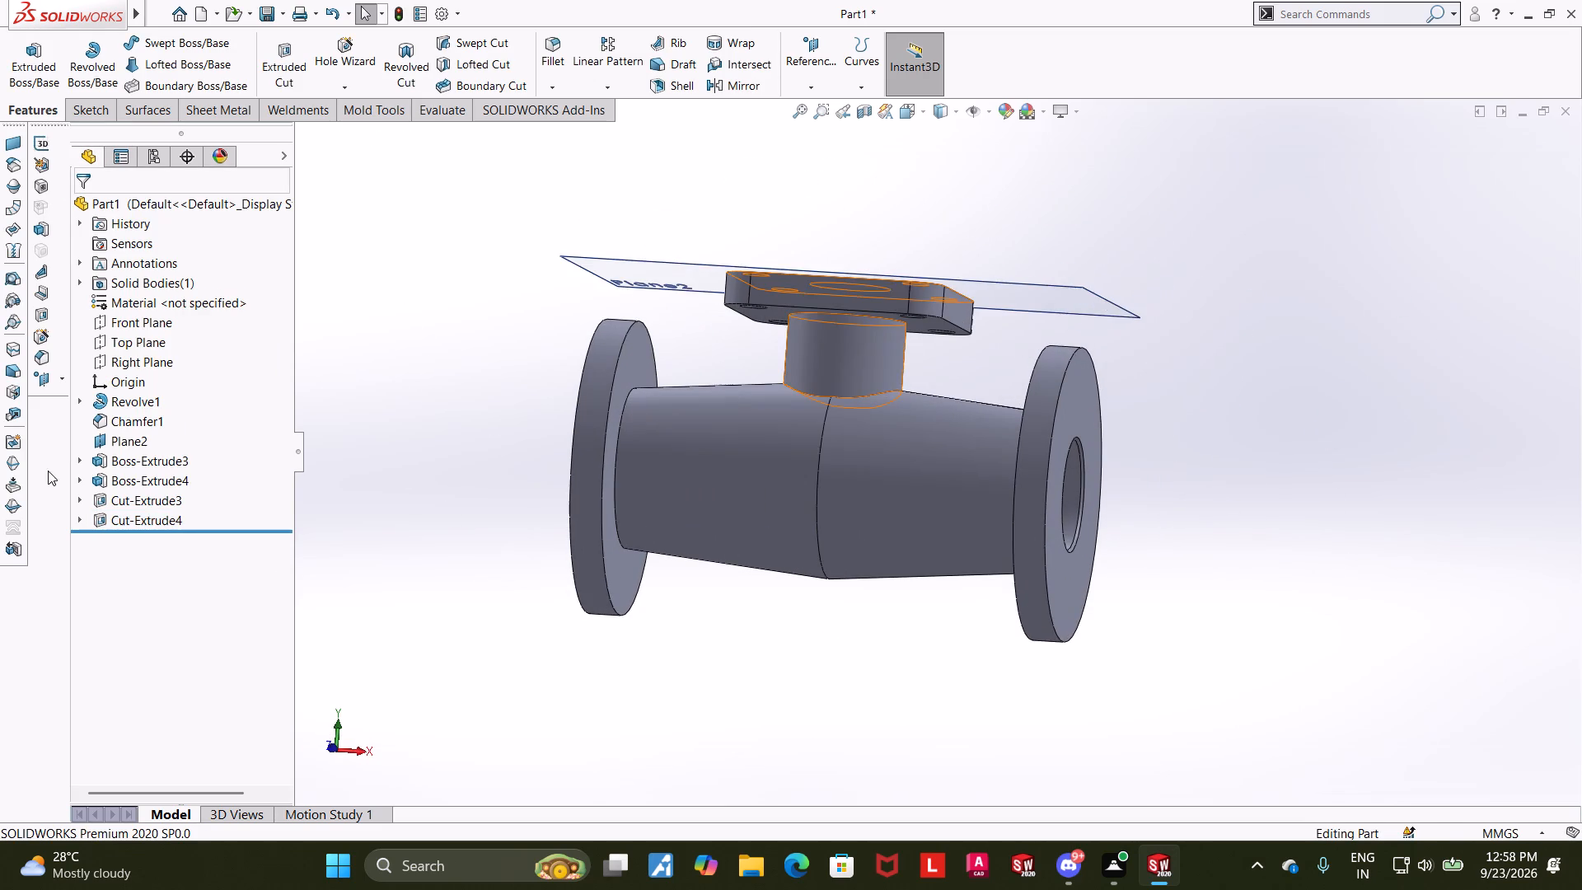
click(110, 442)
click(124, 394)
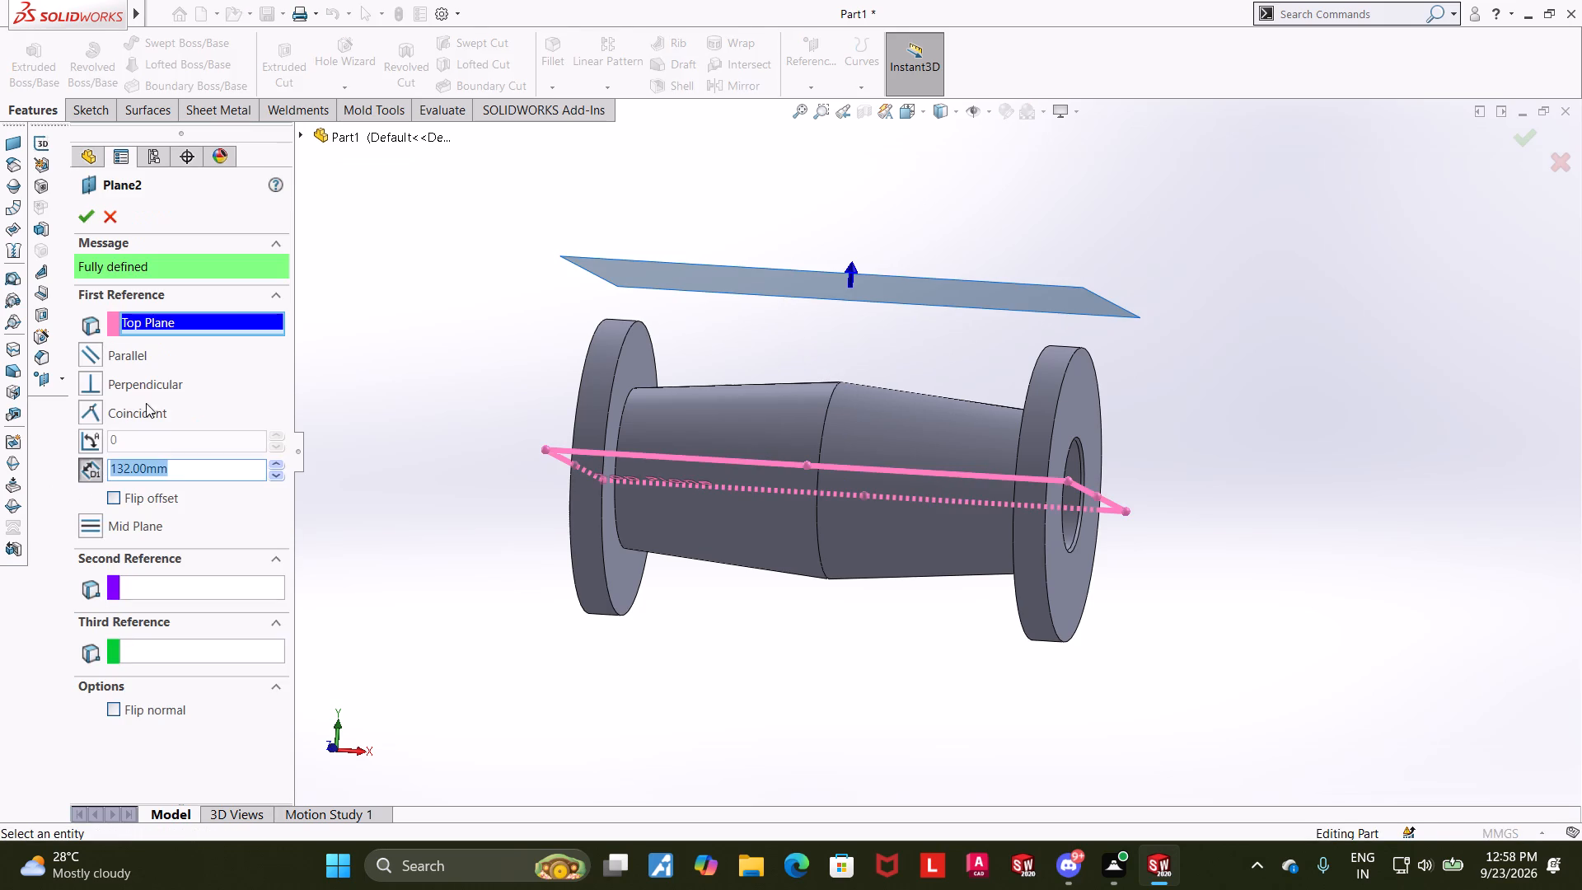
click(106, 222)
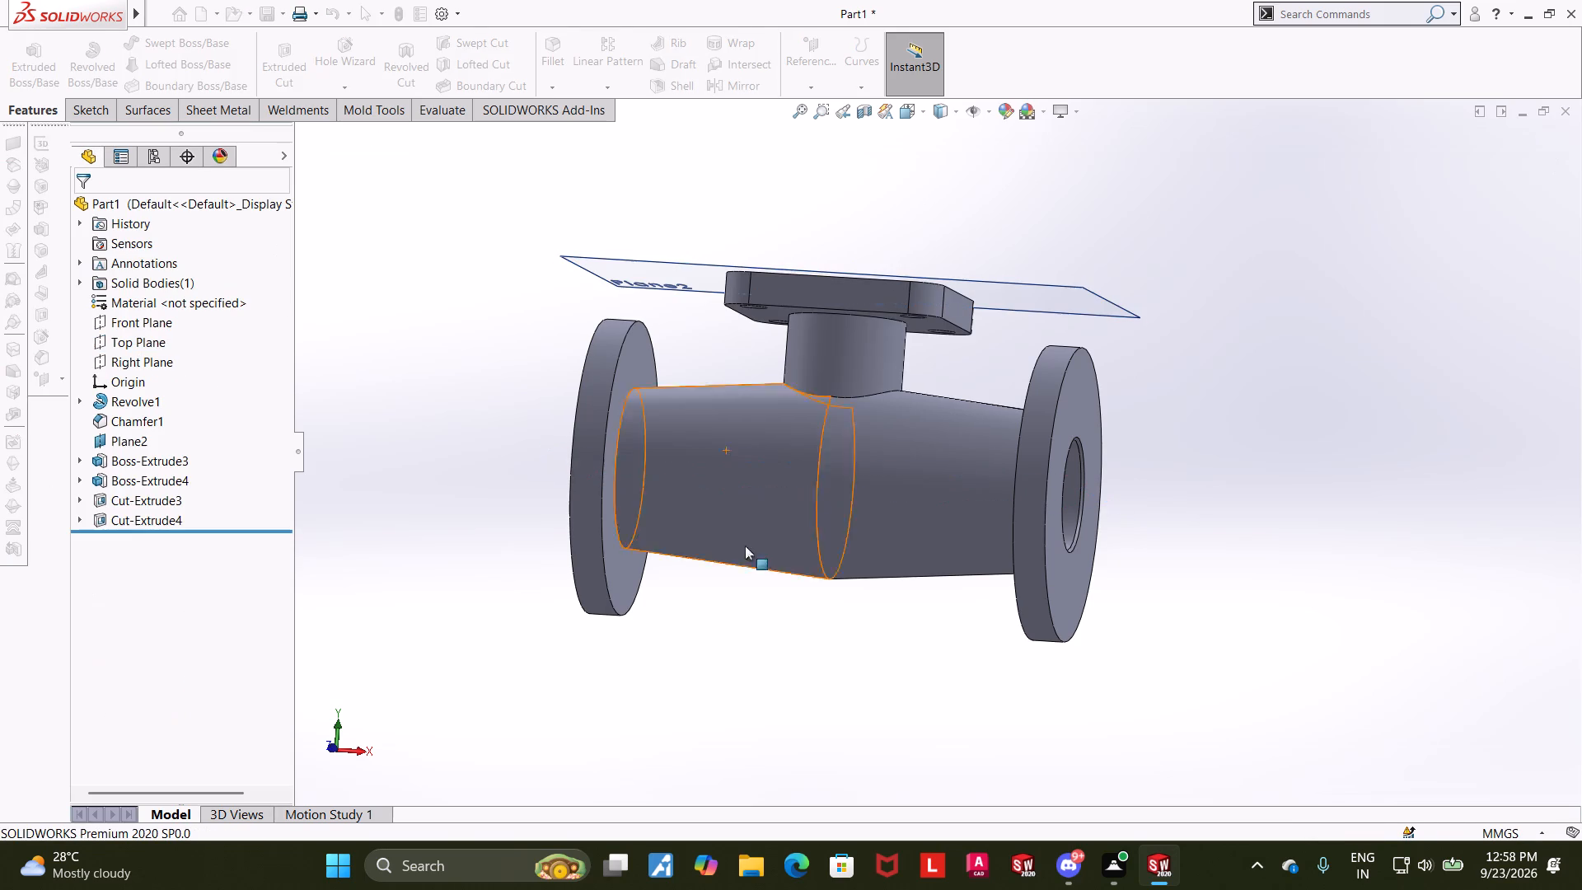
drag(1056, 733, 1098, 734)
middle_drag(1068, 667, 1218, 672)
scroll(1069, 667, up, 1)
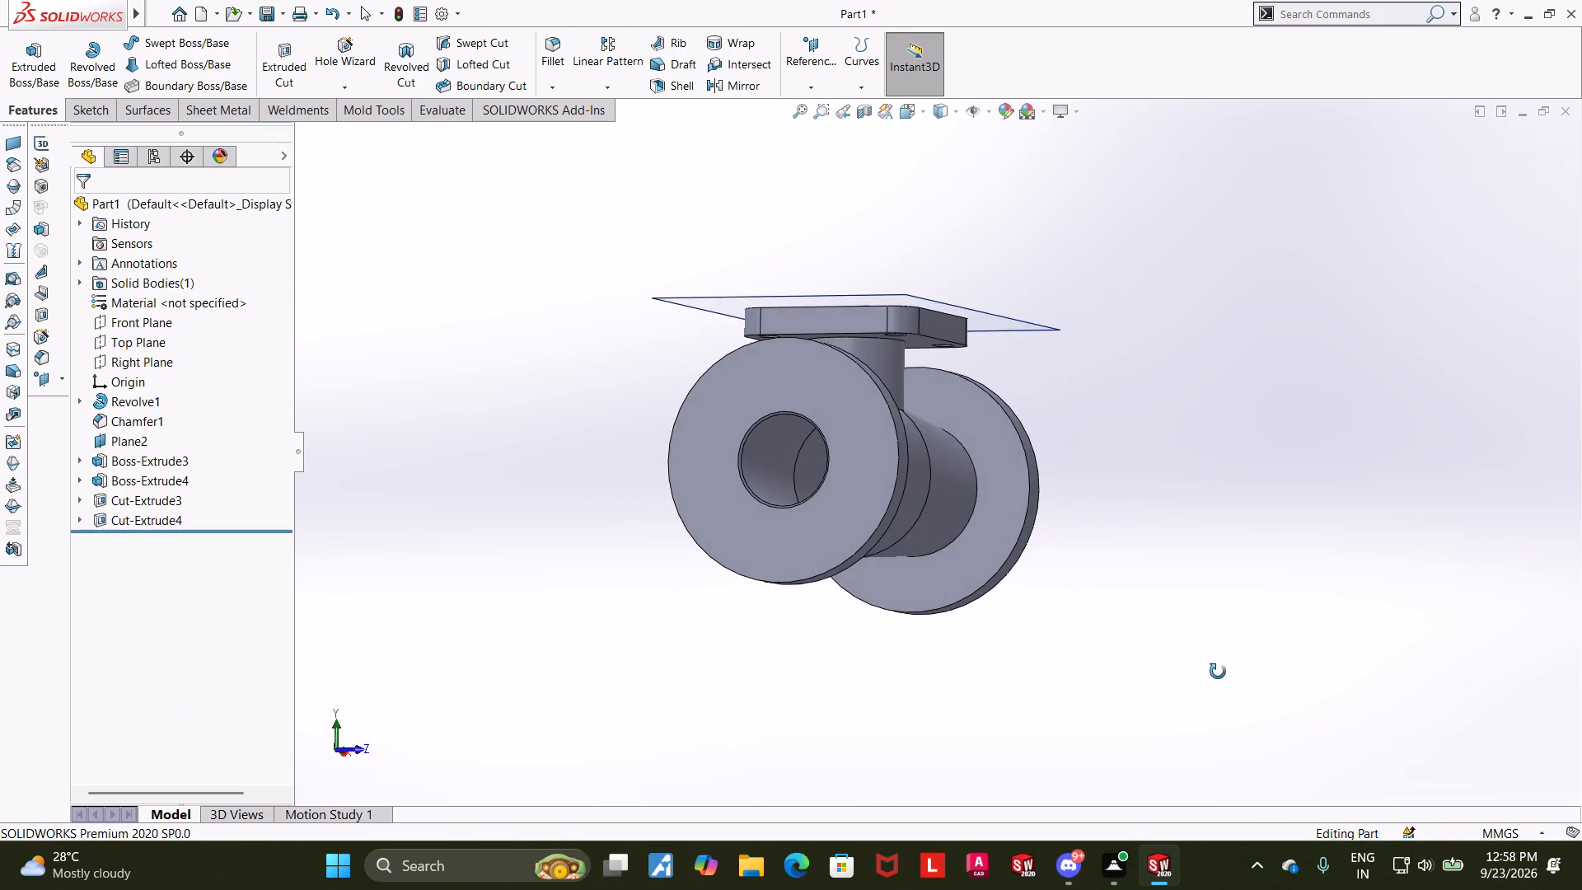
middle_drag(1218, 672, 1191, 682)
scroll(1191, 681, down, 1)
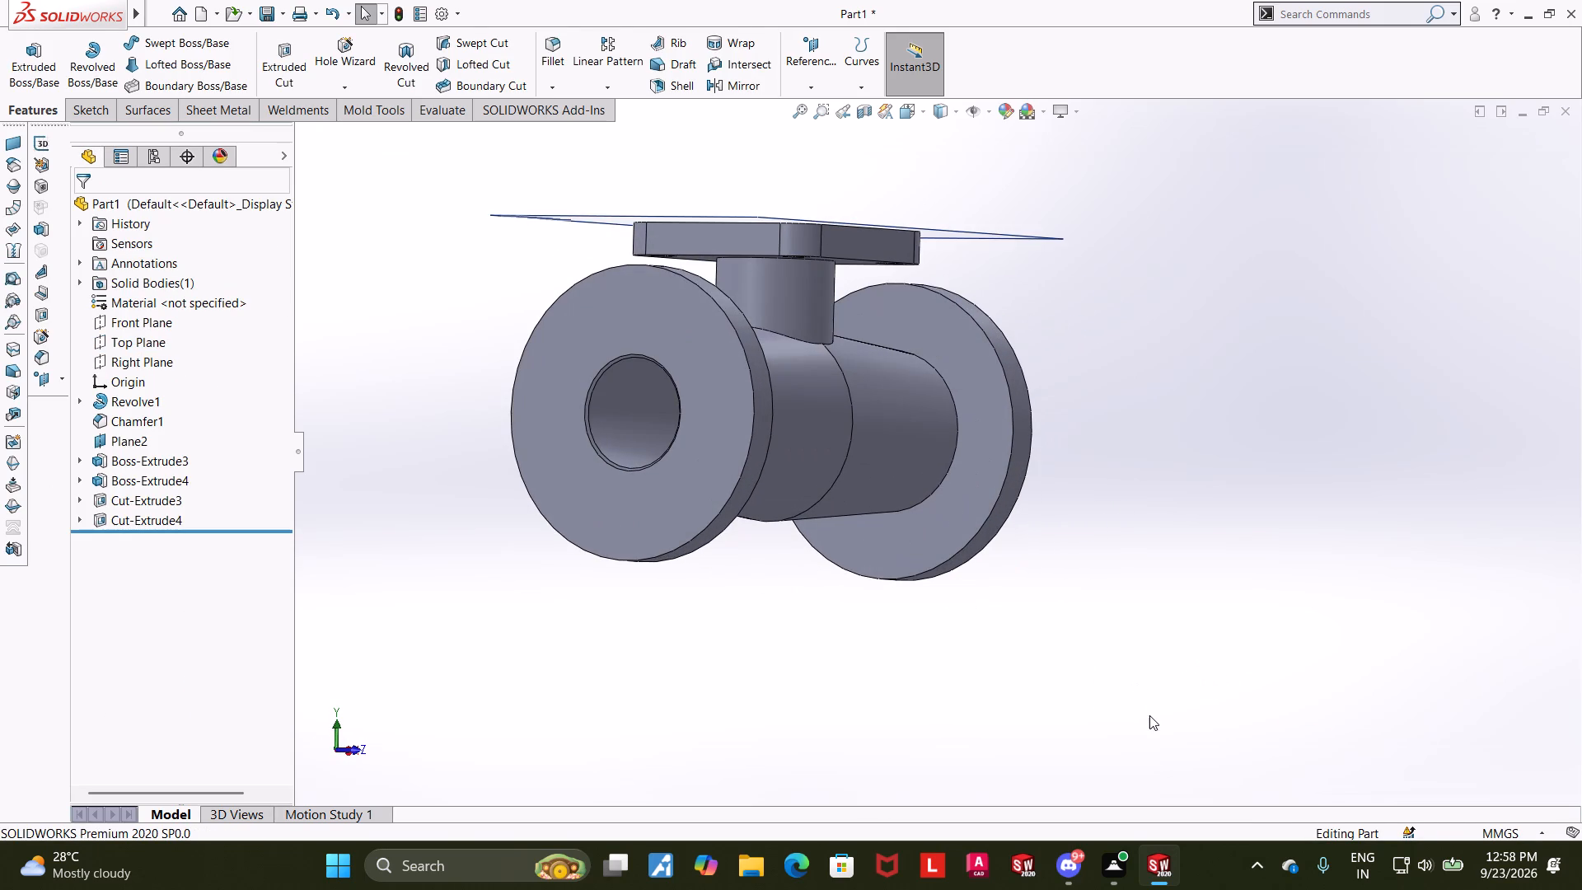
Fillet the two circular edges where the tapered body meets the round end flanges with a 5 mm radius.
middle_drag(1070, 623, 951, 696)
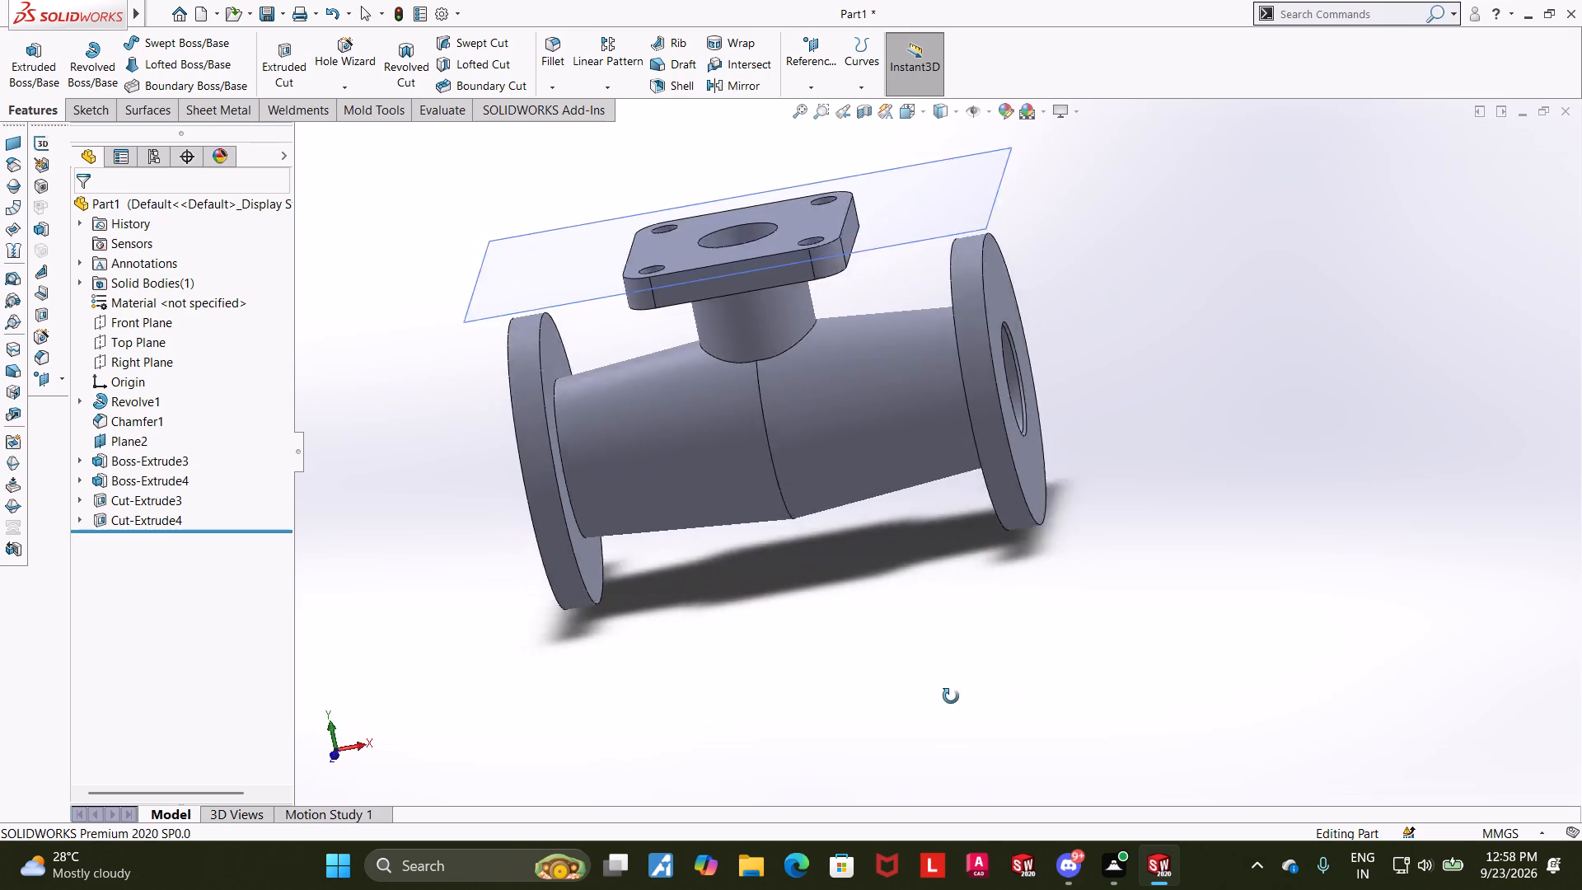
middle_drag(951, 696, 904, 672)
click(564, 51)
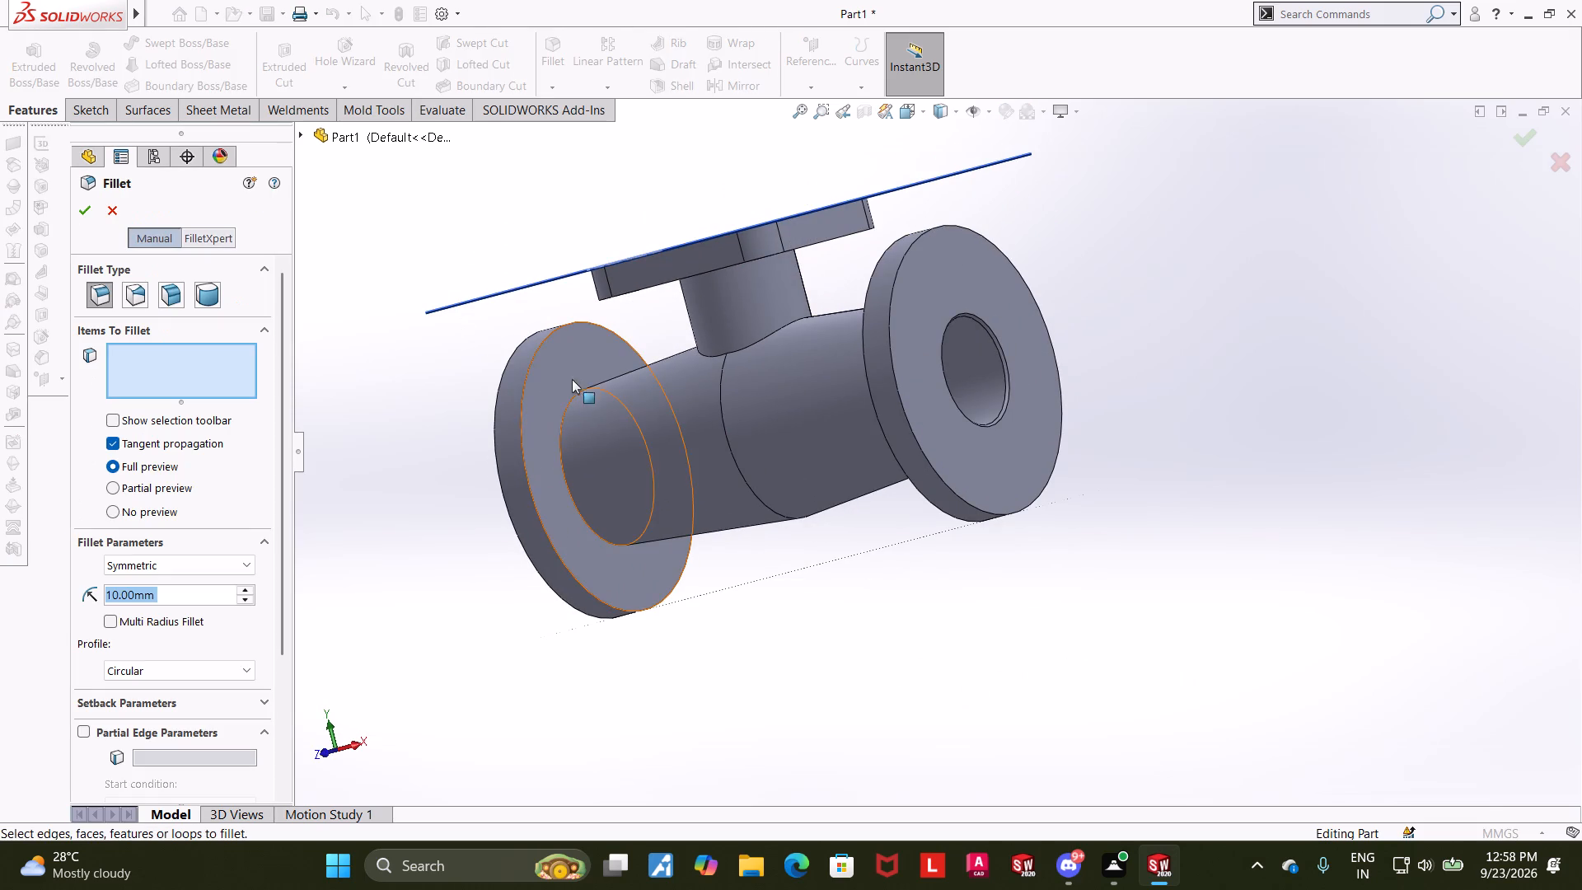
click(569, 402)
middle_drag(867, 702, 968, 710)
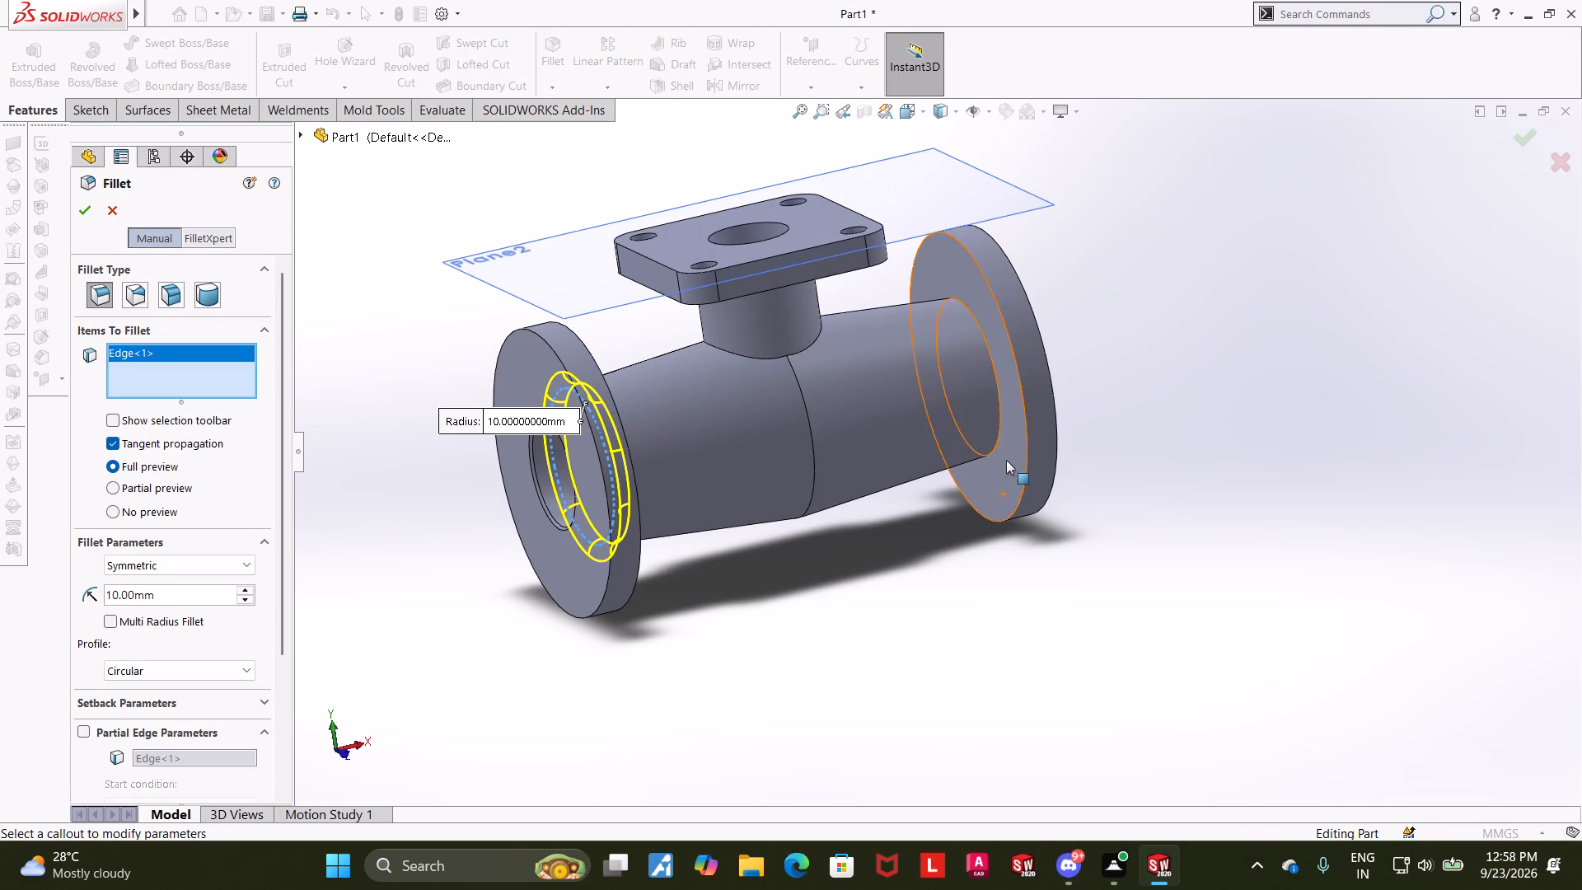
click(997, 447)
key(5)
key(Return)
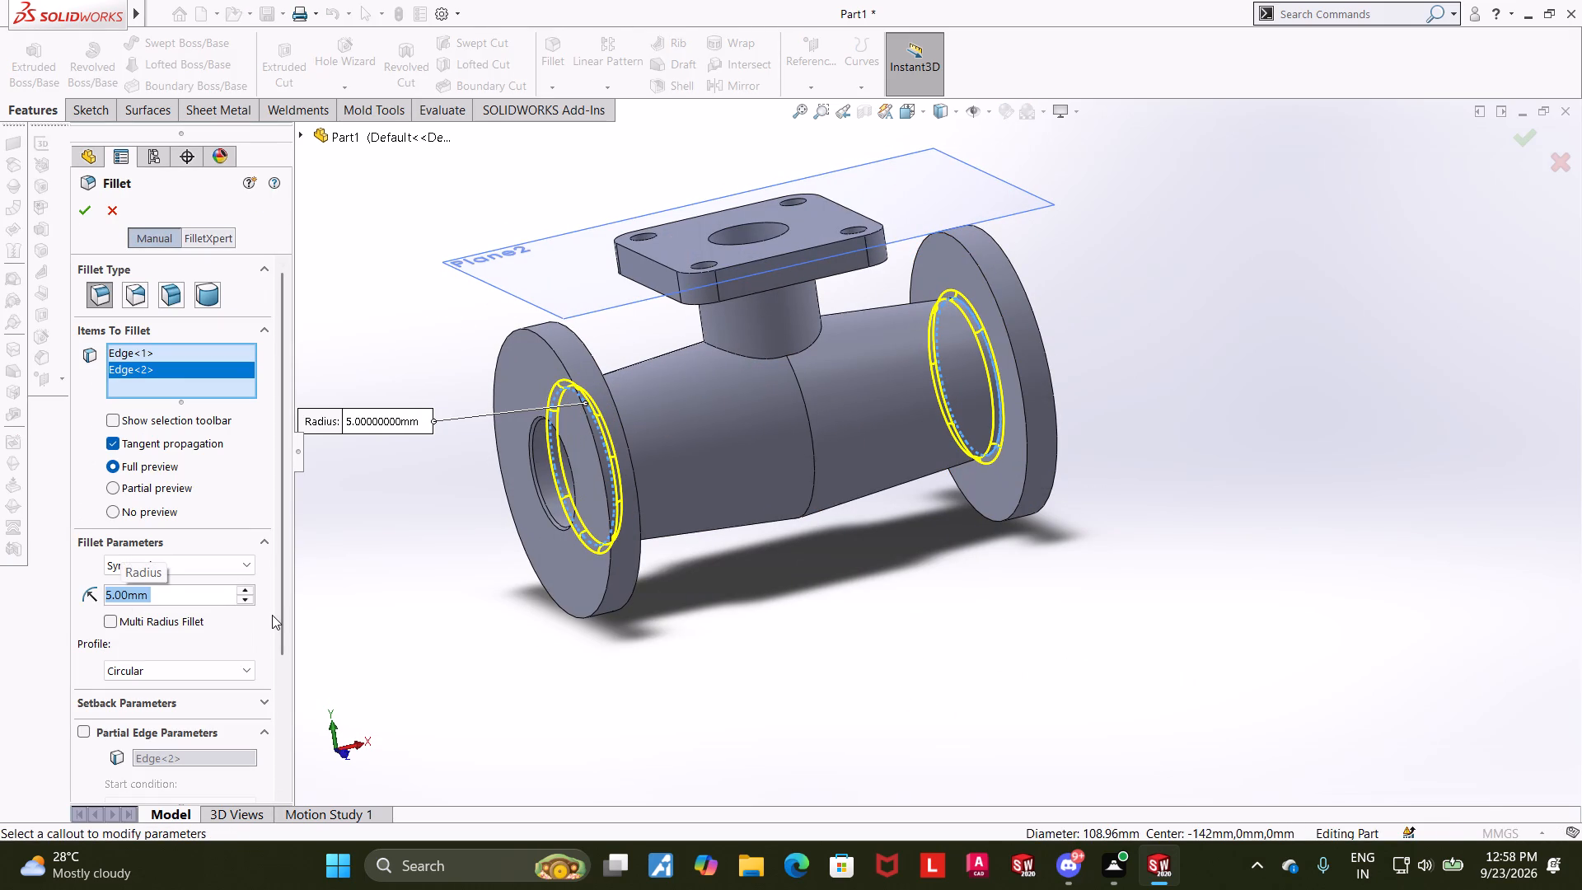
click(84, 209)
click(1349, 532)
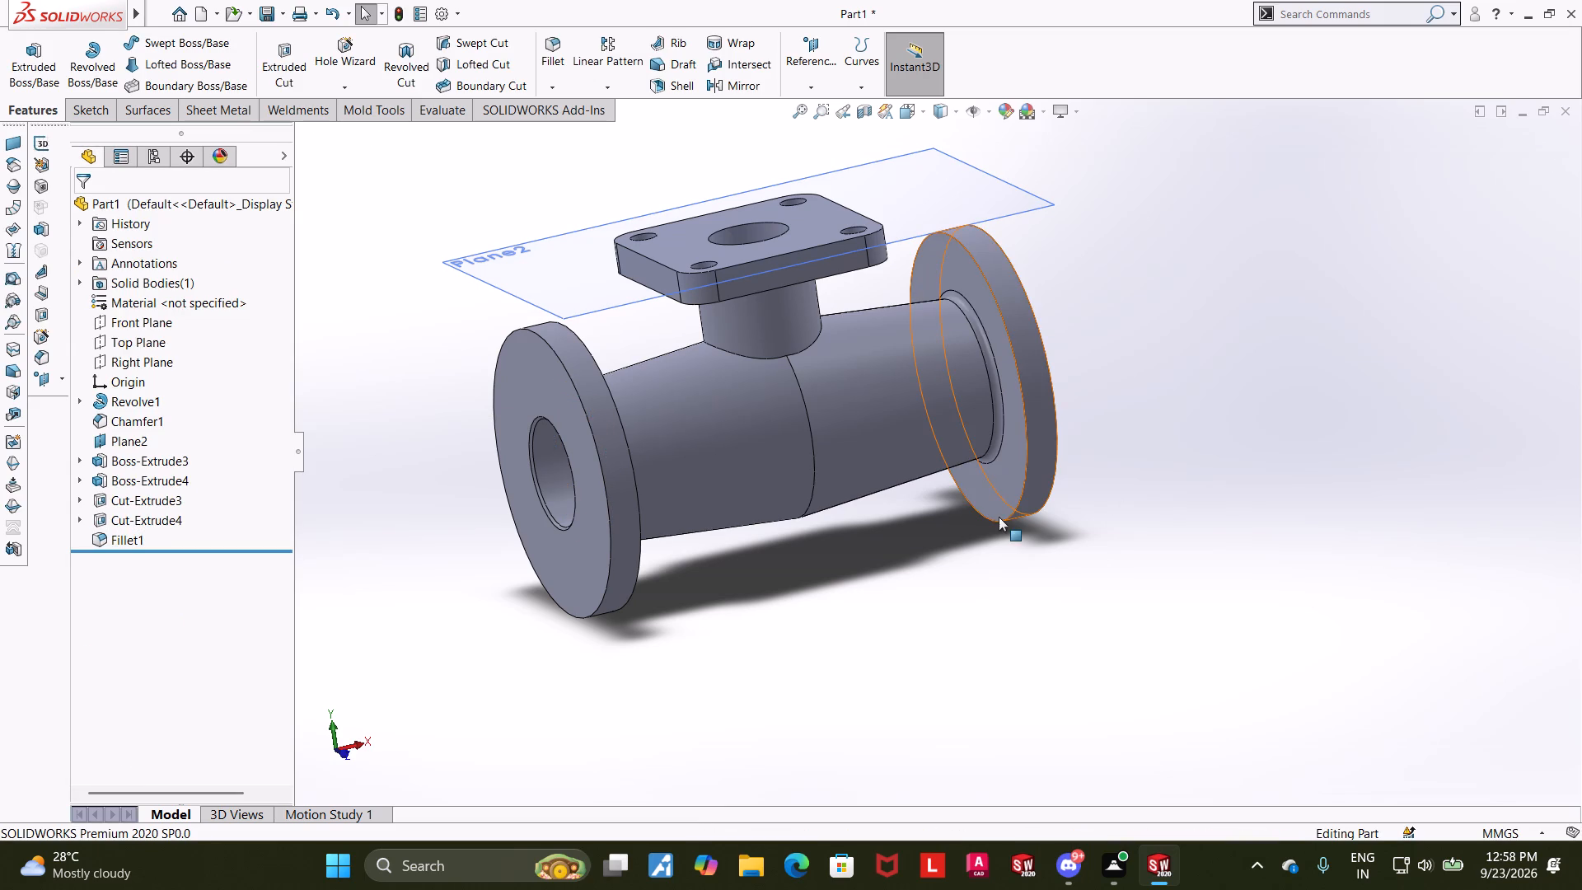
Start a sketch on the +X end flange's outer face and draw a sloping centerline about 130 mm long from the origin past the rim.
middle_drag(1091, 512, 1031, 518)
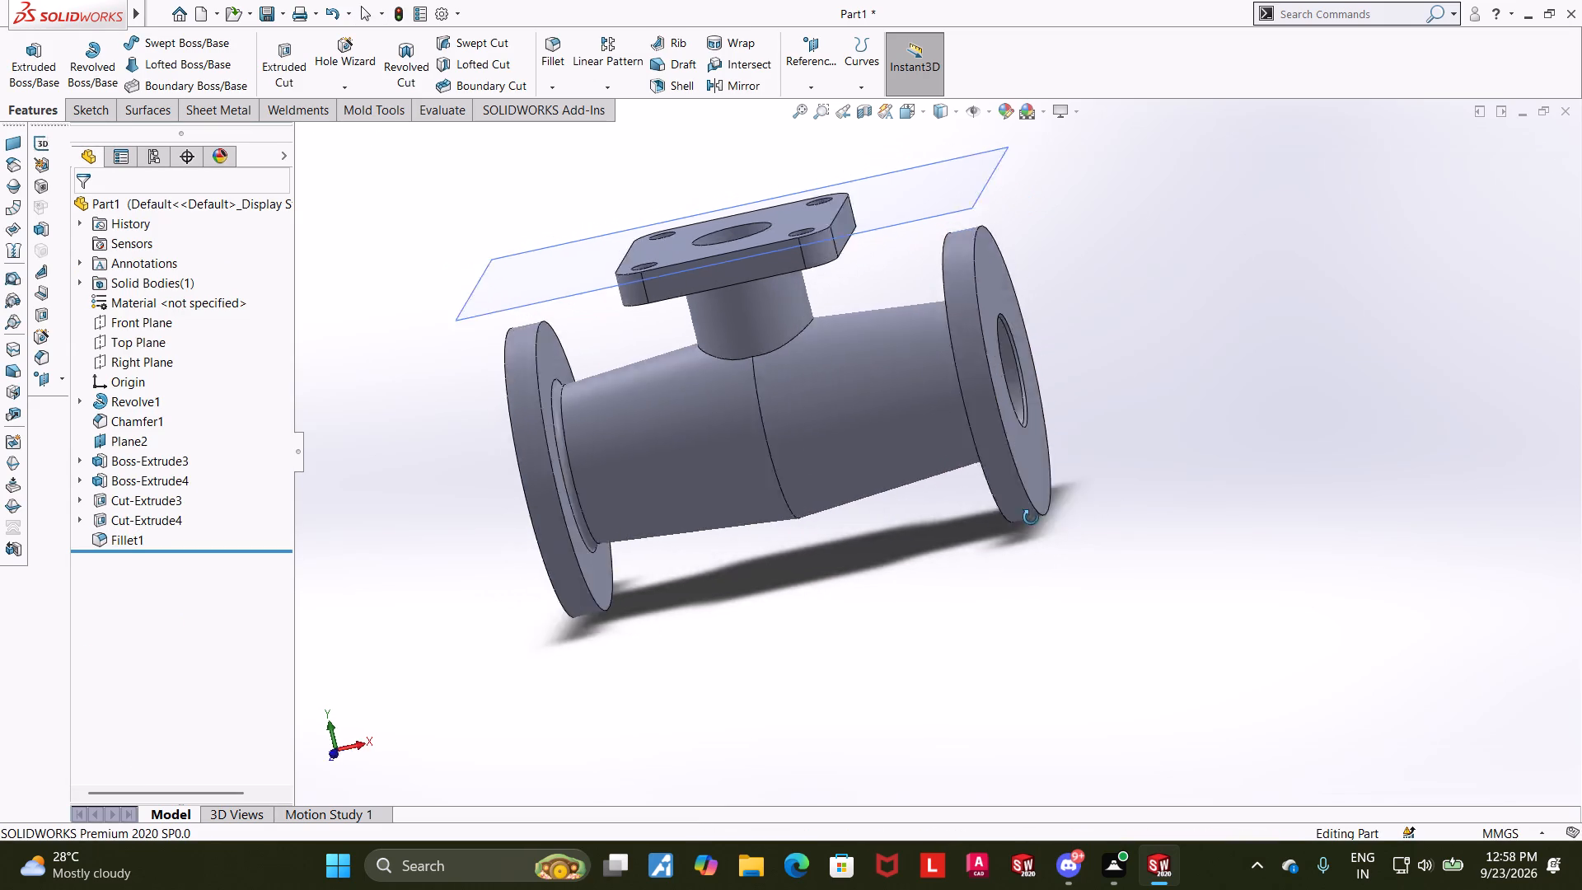
middle_drag(1031, 518, 924, 543)
scroll(912, 538, down, 1)
click(943, 462)
click(1005, 418)
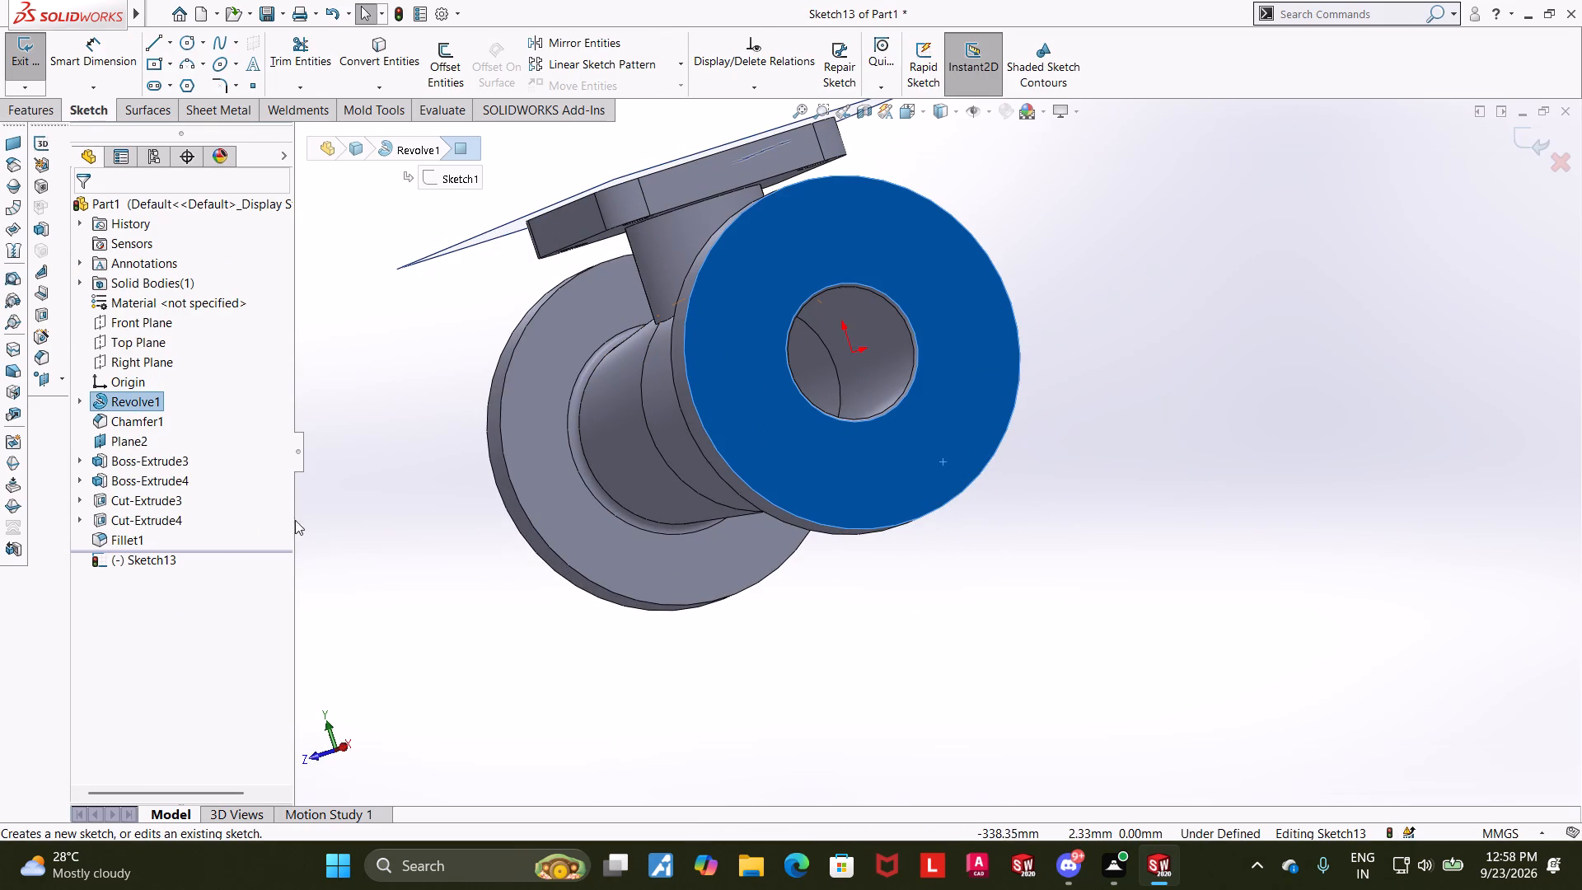
click(172, 561)
click(218, 536)
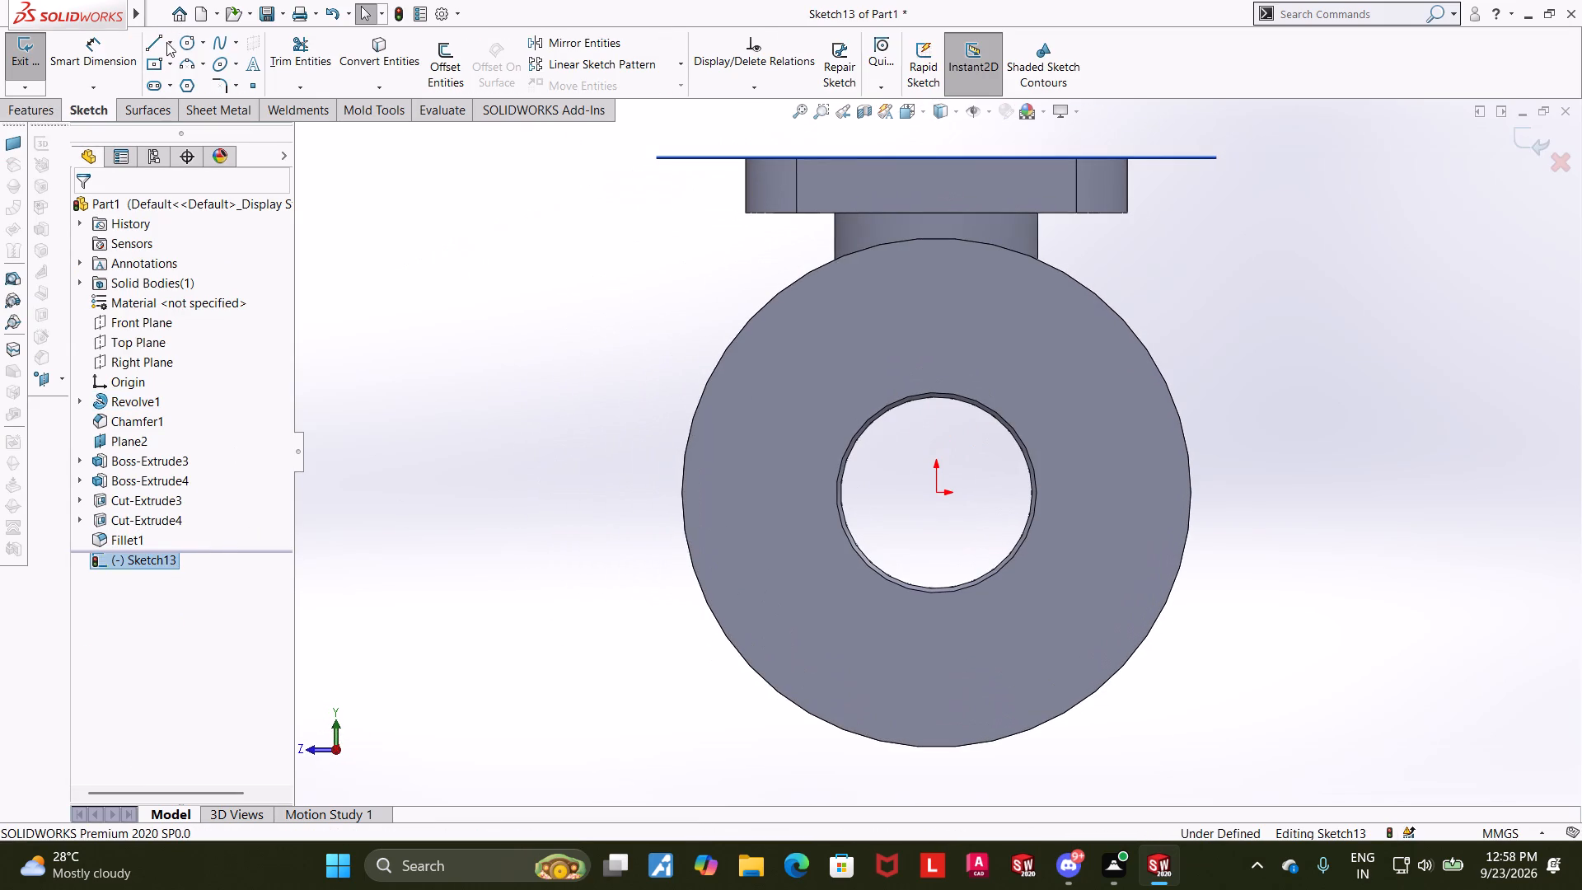
click(179, 44)
click(171, 46)
click(165, 81)
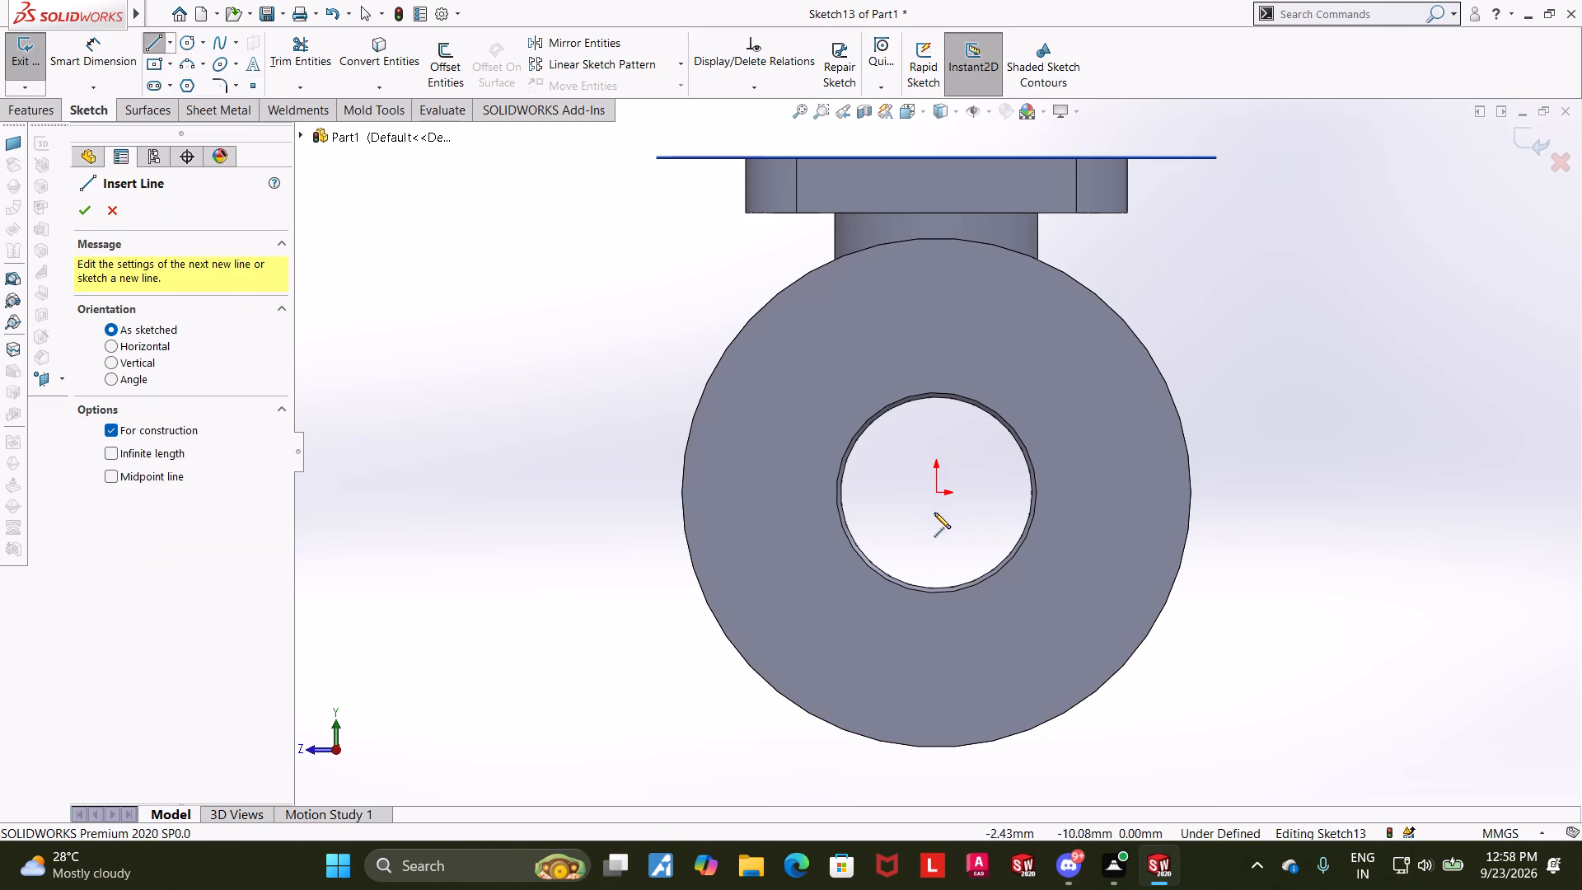
click(936, 491)
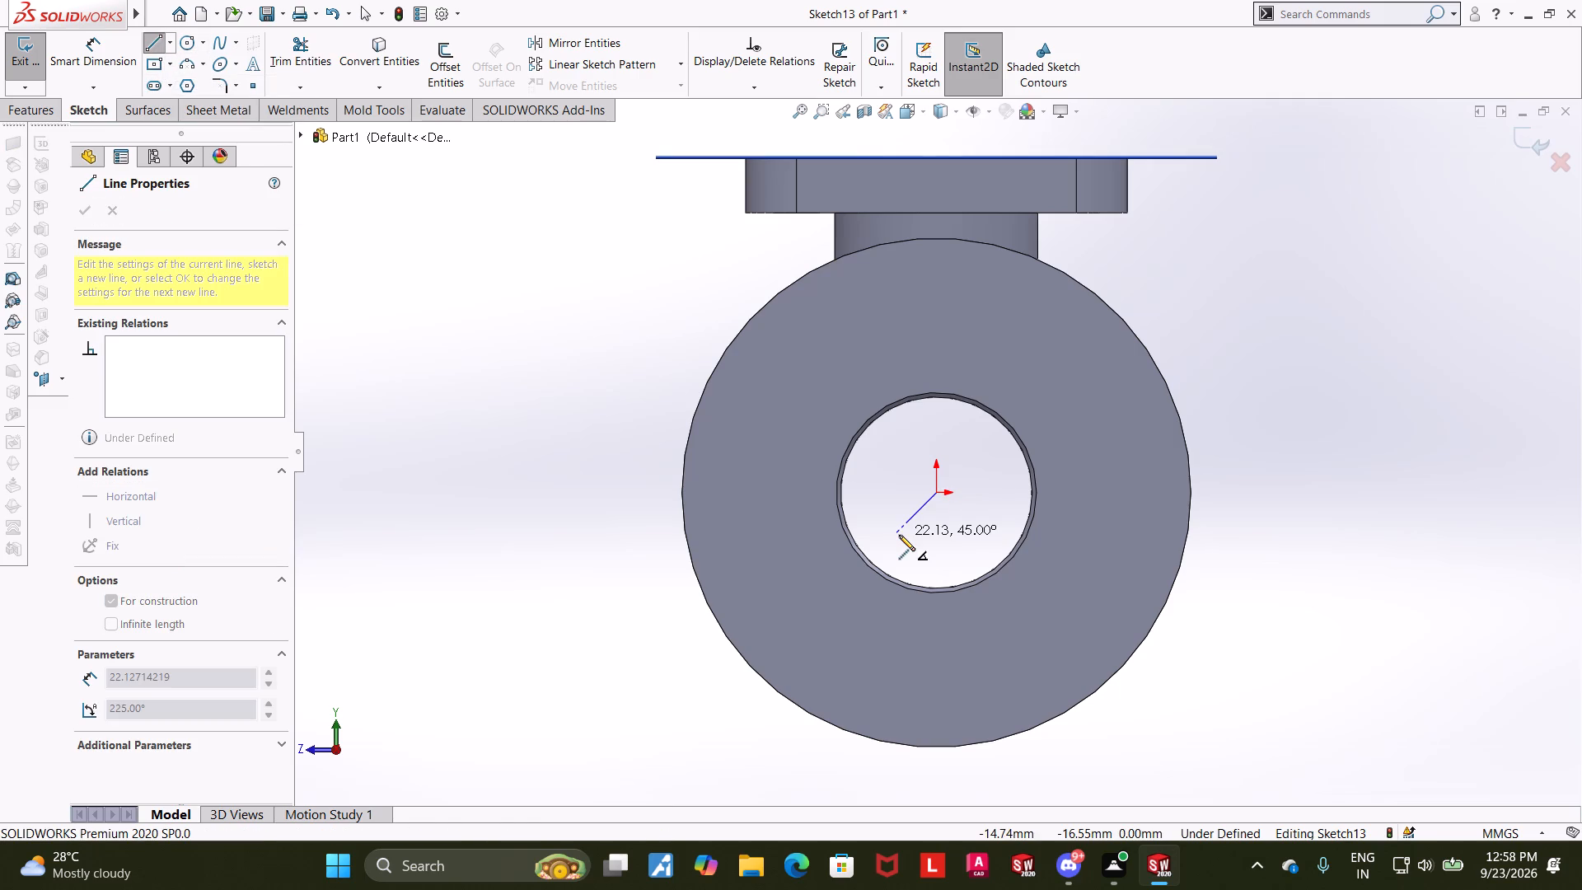
click(623, 603)
key(Escape)
key(Escape)
Draw a horizontal centerline about 178 mm long from the origin past the flange rim, on the sloping centerline's side.
click(171, 35)
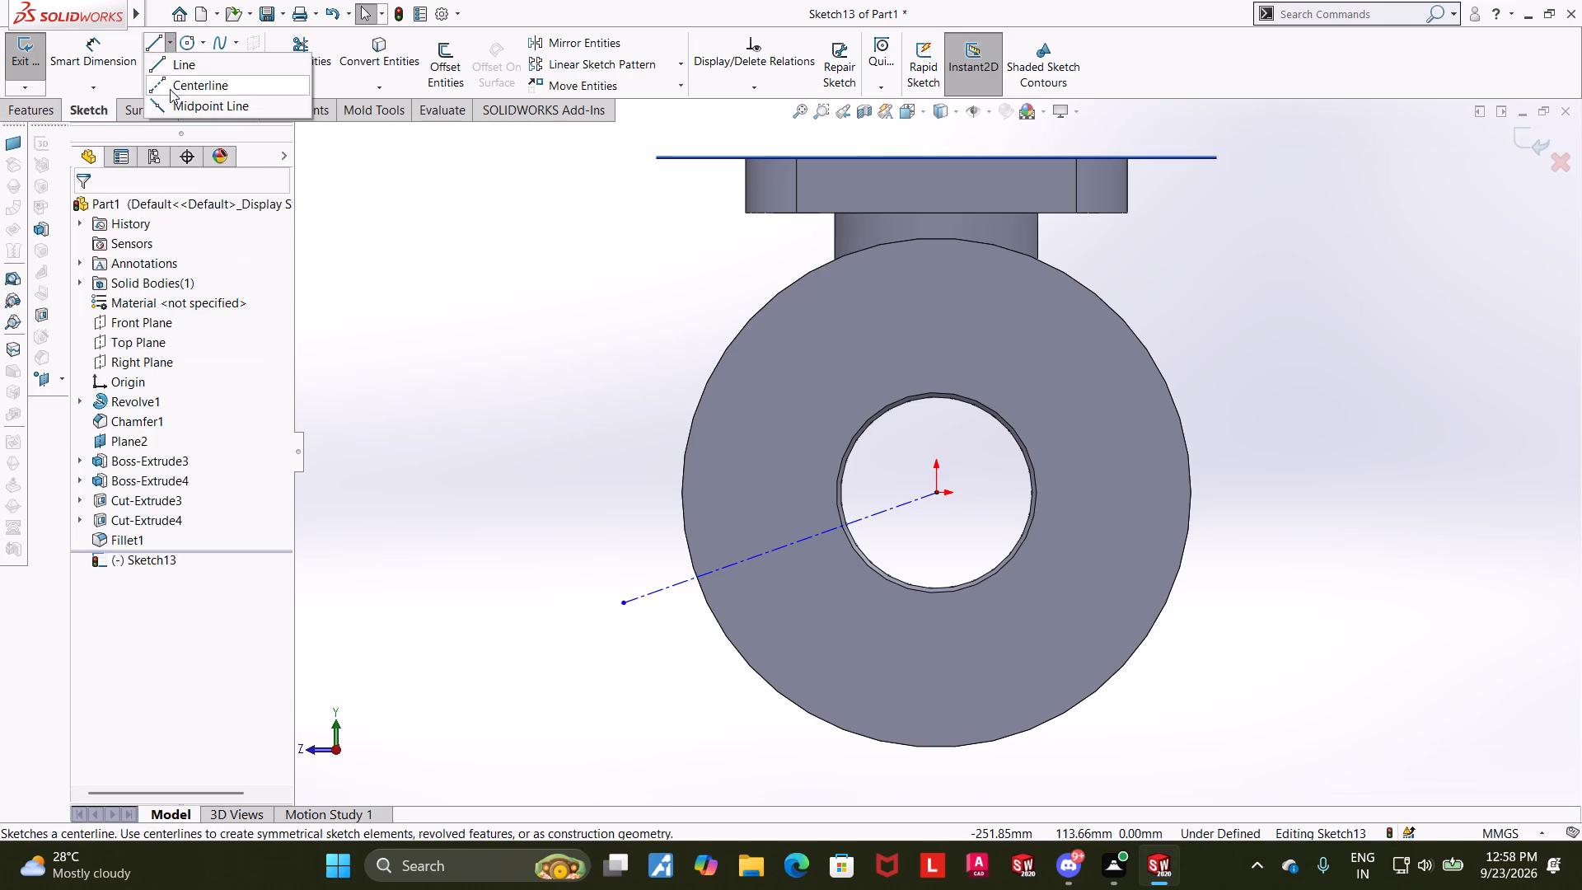
click(170, 89)
click(938, 494)
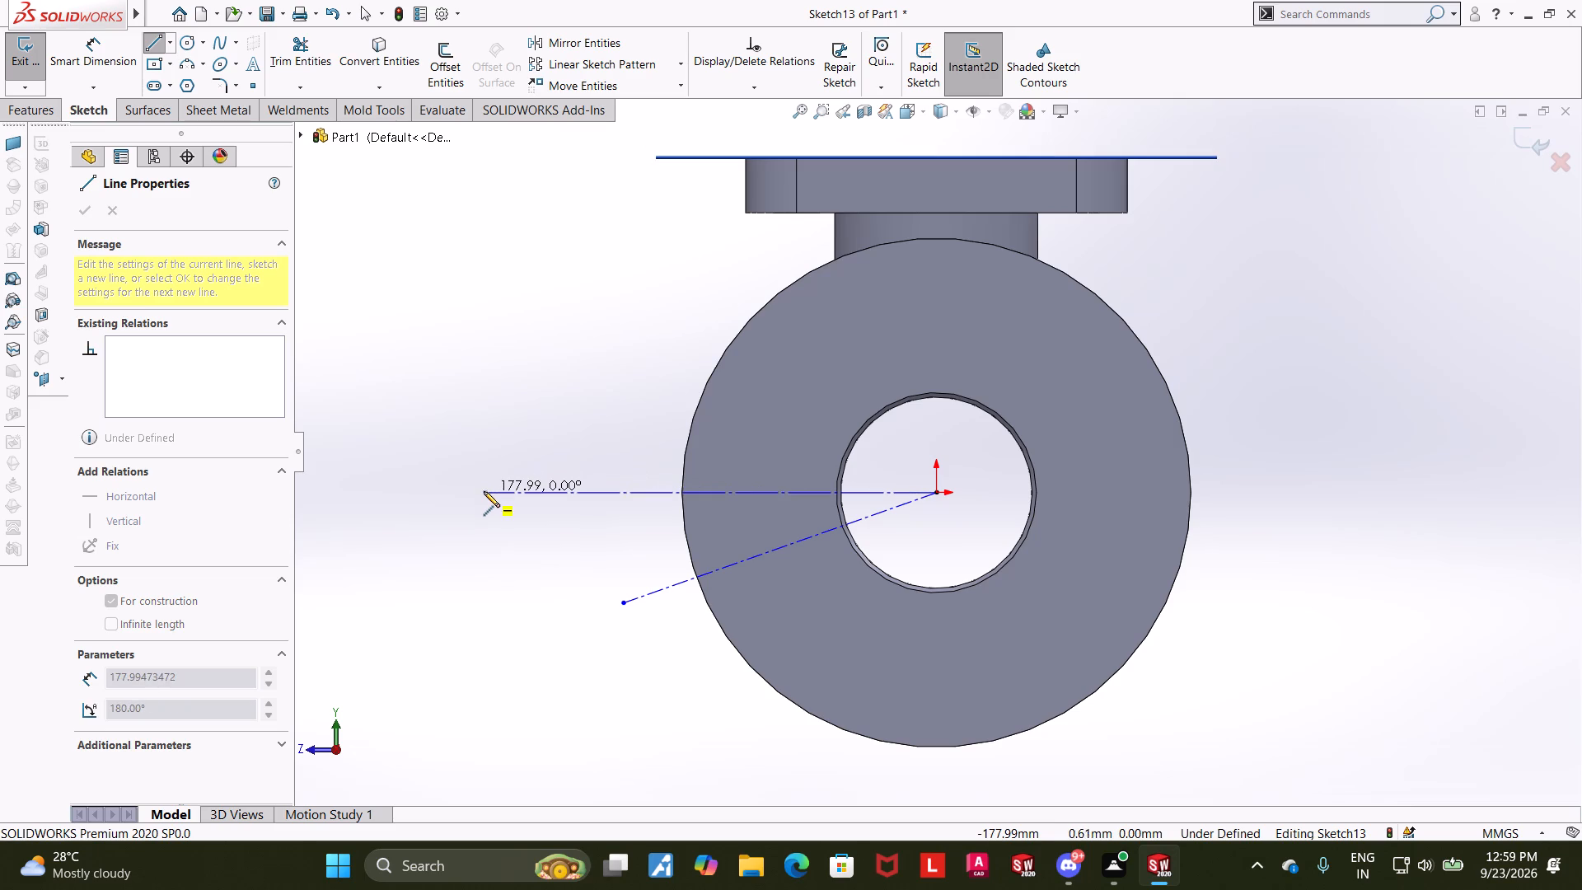
click(484, 491)
key(Escape)
key(Escape)
key(Escape)
Dimension the angle between the horizontal and sloping centerlines as 15°.
click(91, 72)
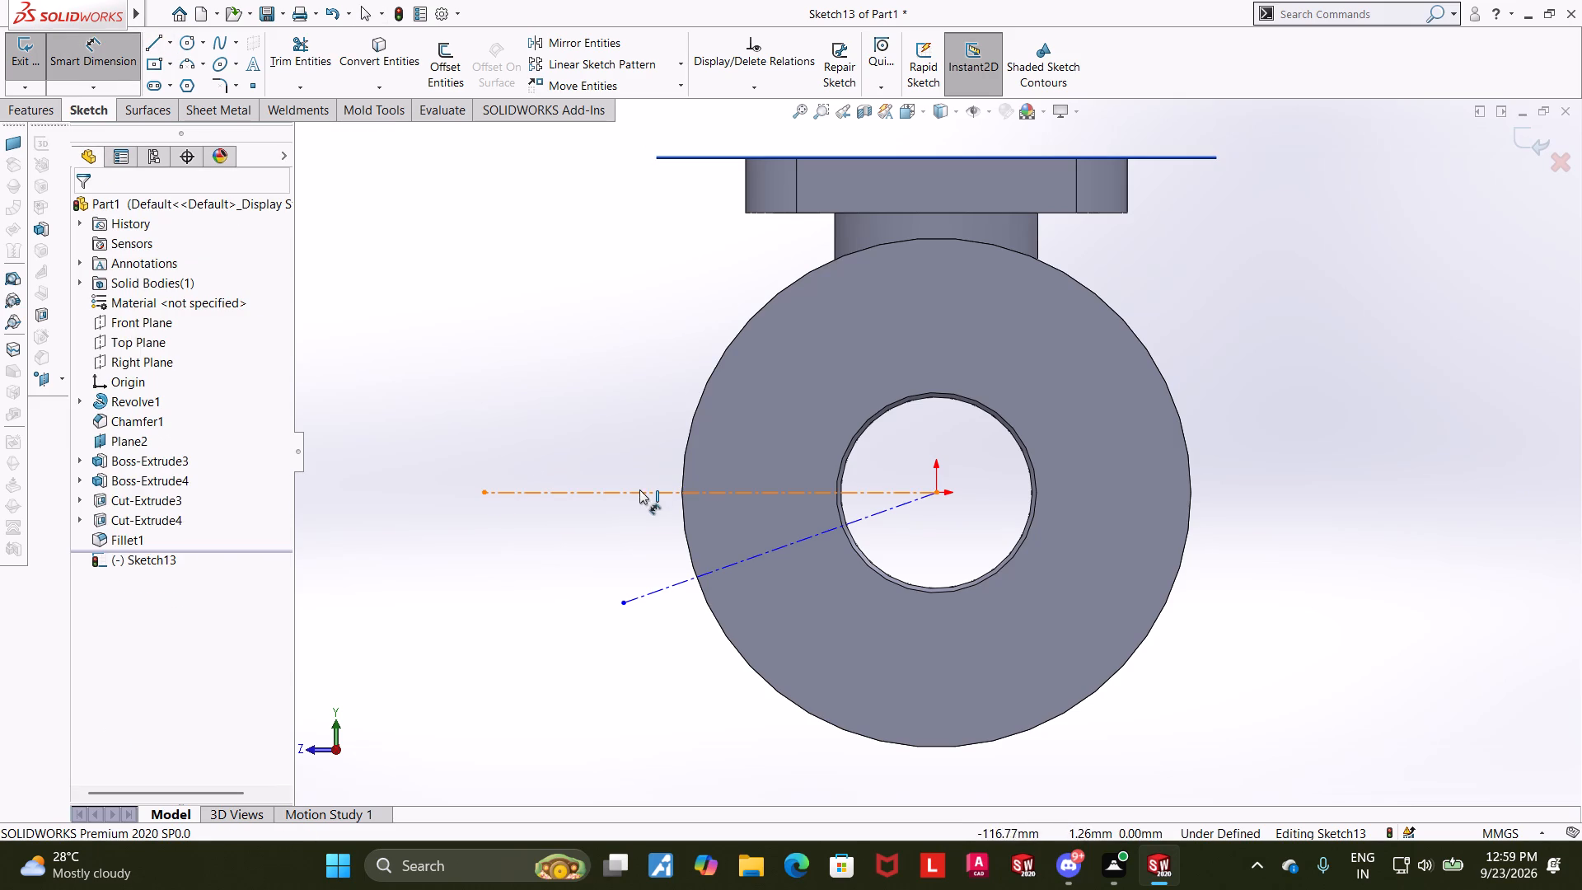
click(639, 489)
click(647, 591)
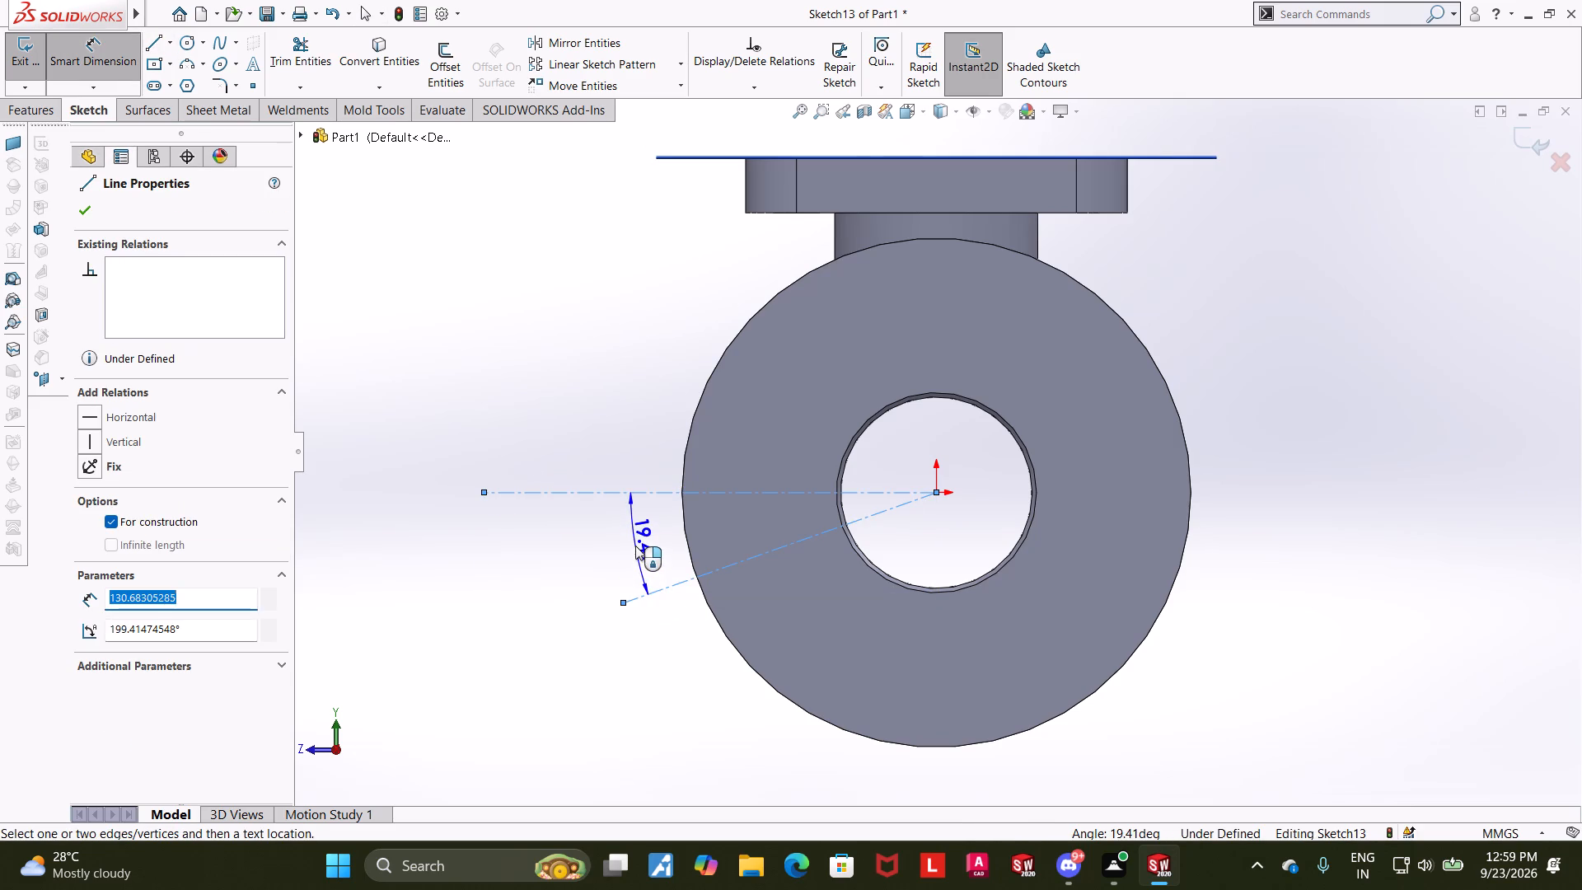
click(635, 546)
text(15)
key(Return)
key(Escape)
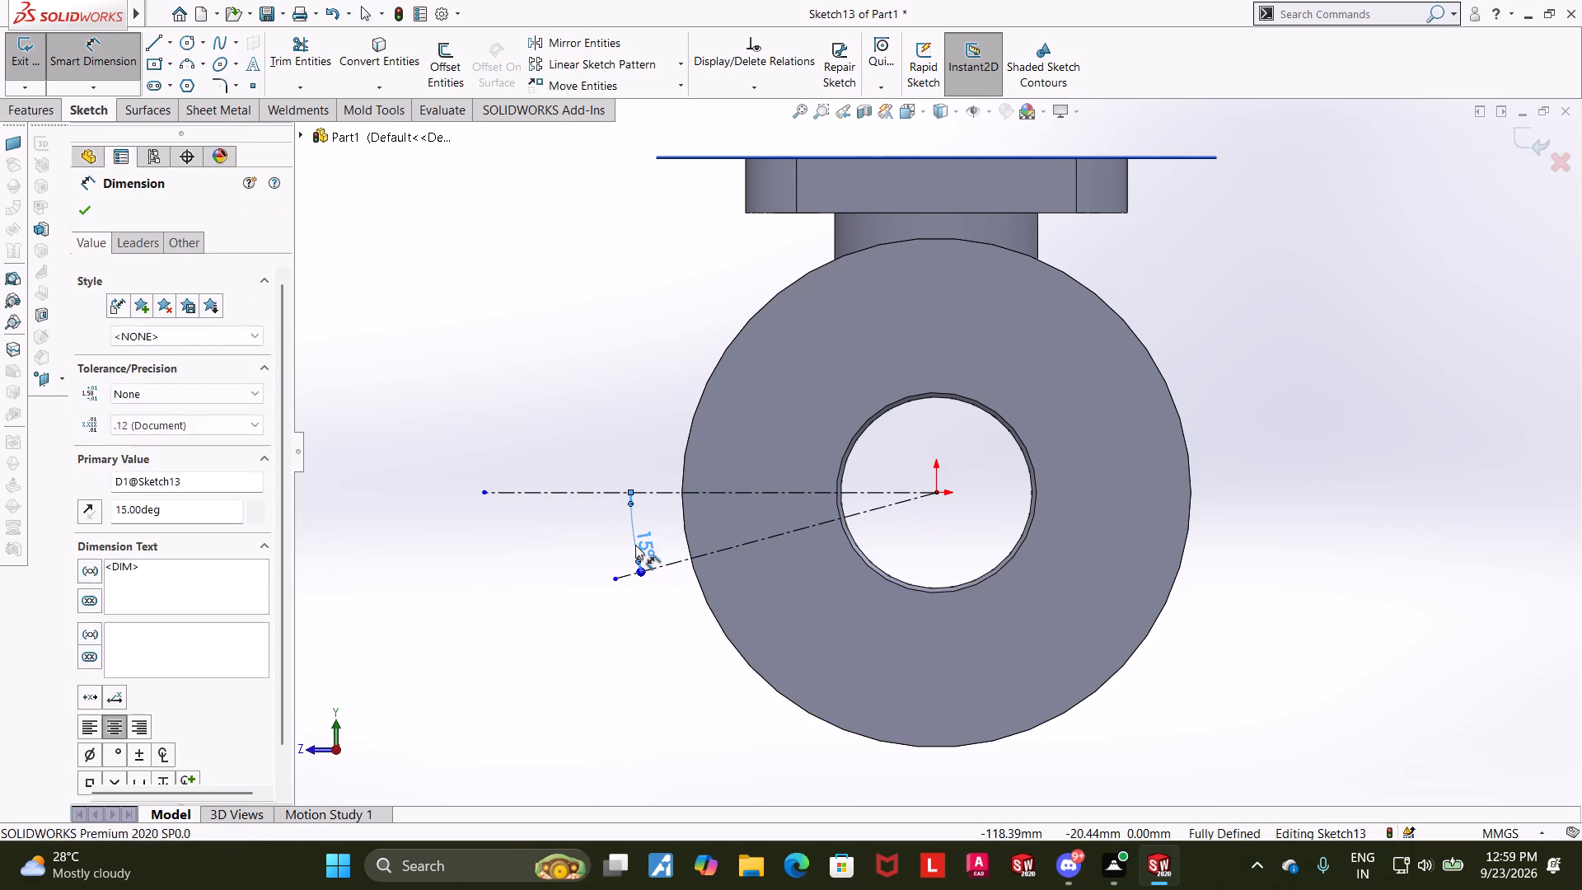
key(Escape)
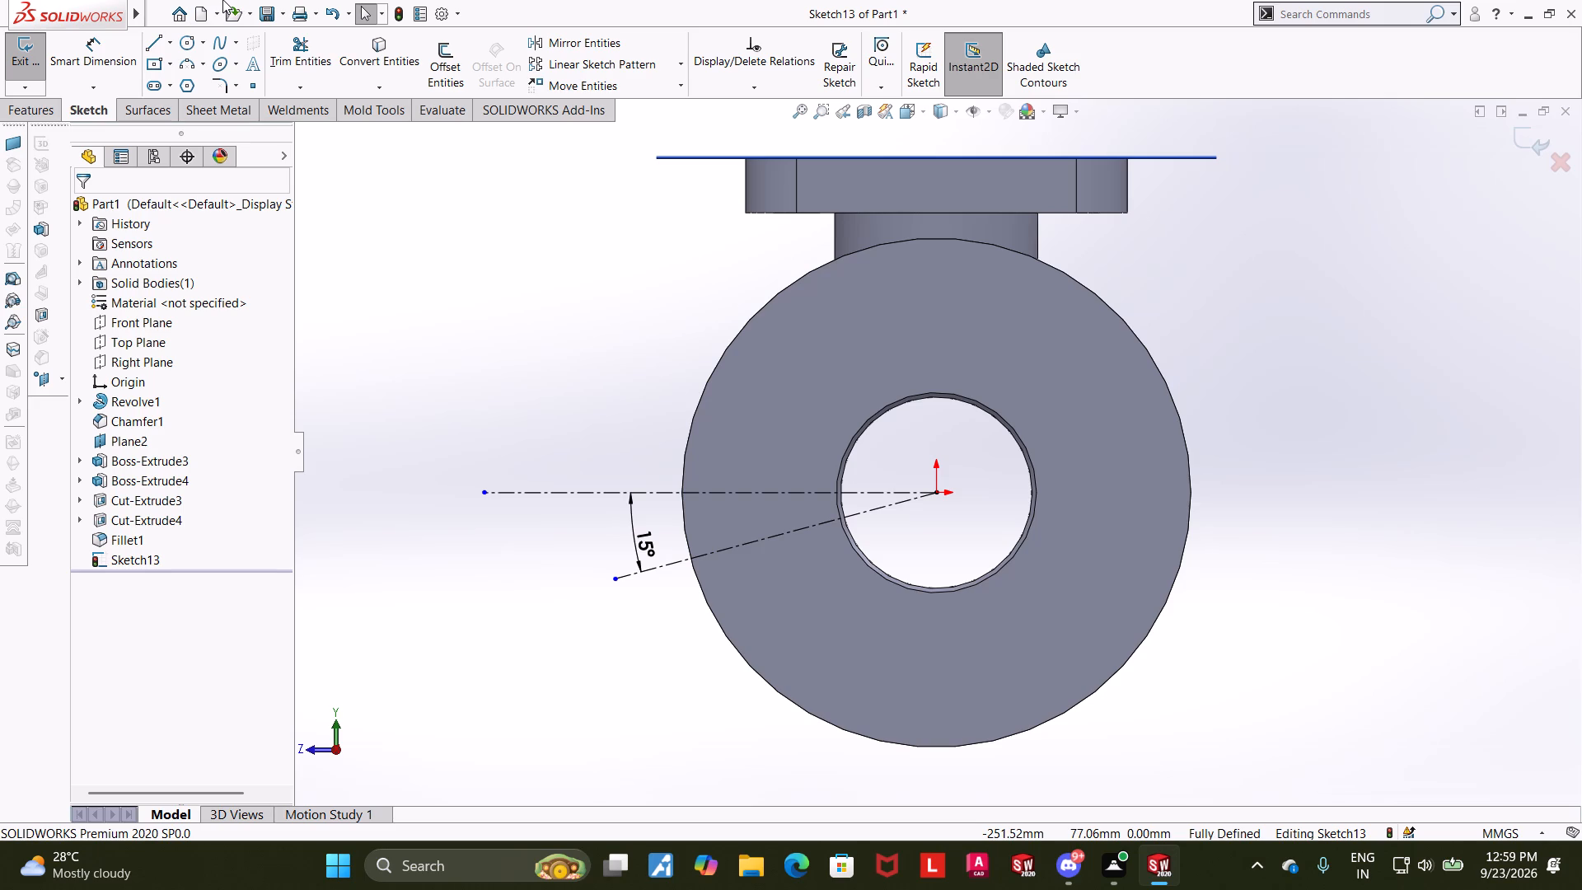
Draw a circle about 174 mm in diameter centred on the origin and make it construction geometry.
click(187, 41)
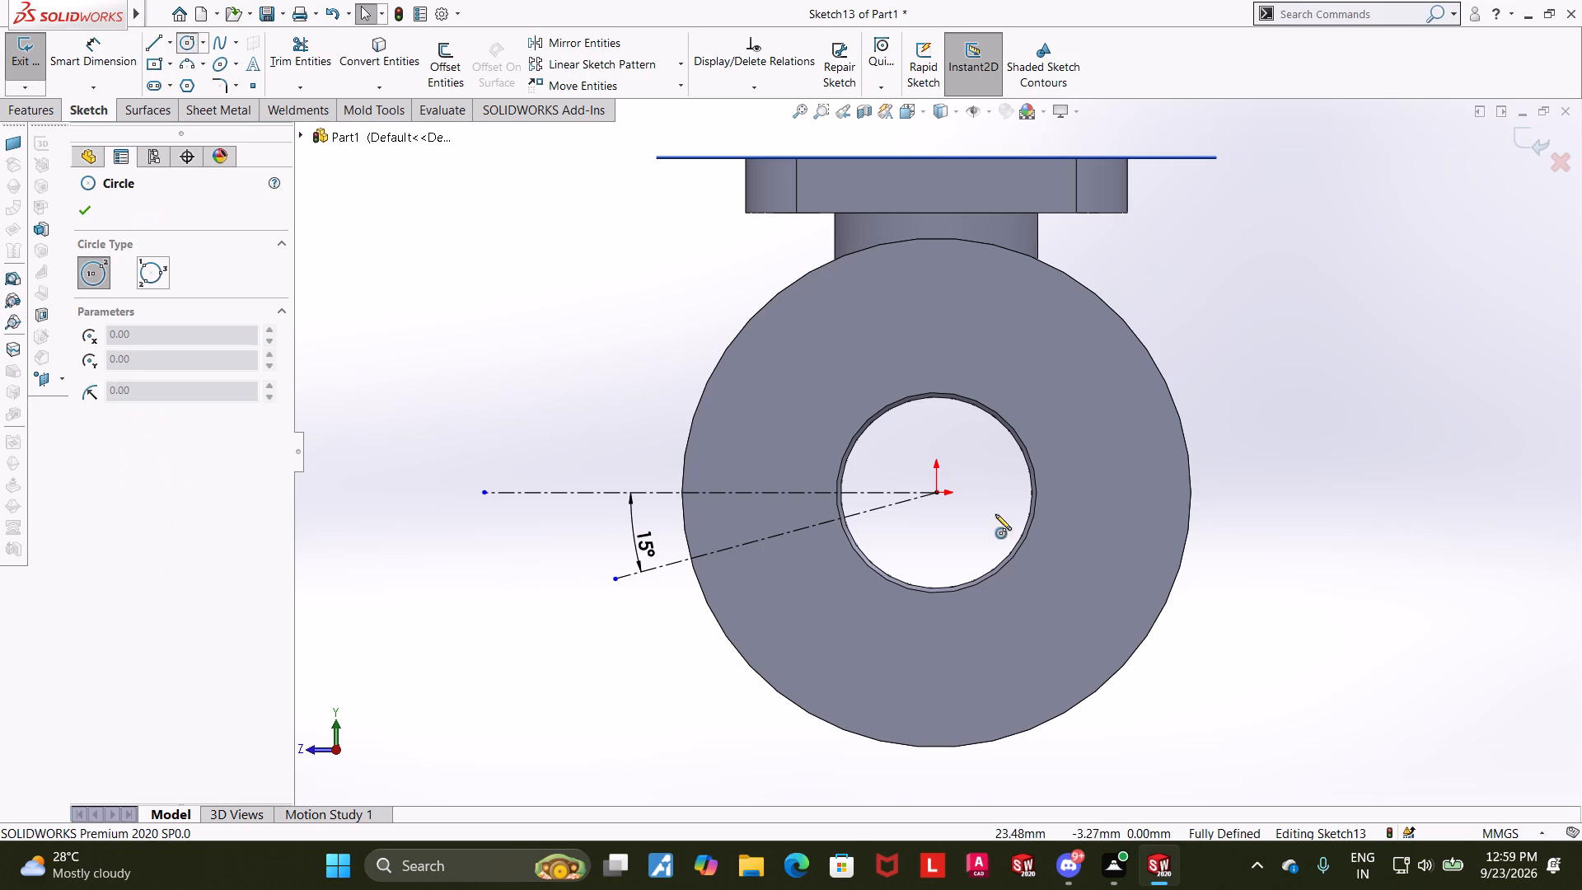
click(938, 494)
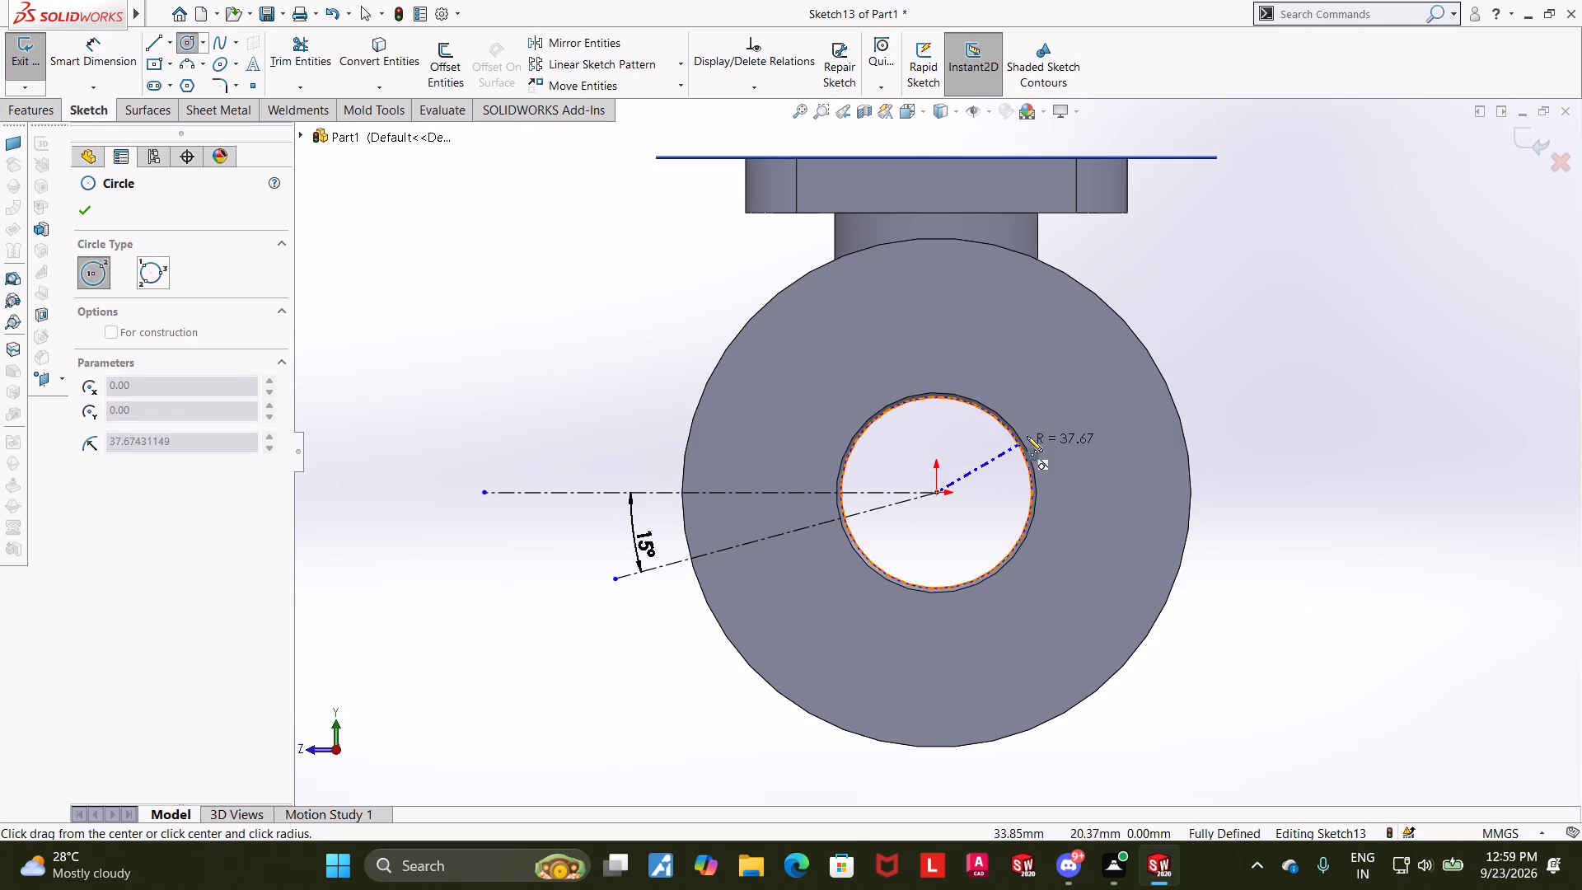
click(1088, 332)
key(Escape)
click(805, 314)
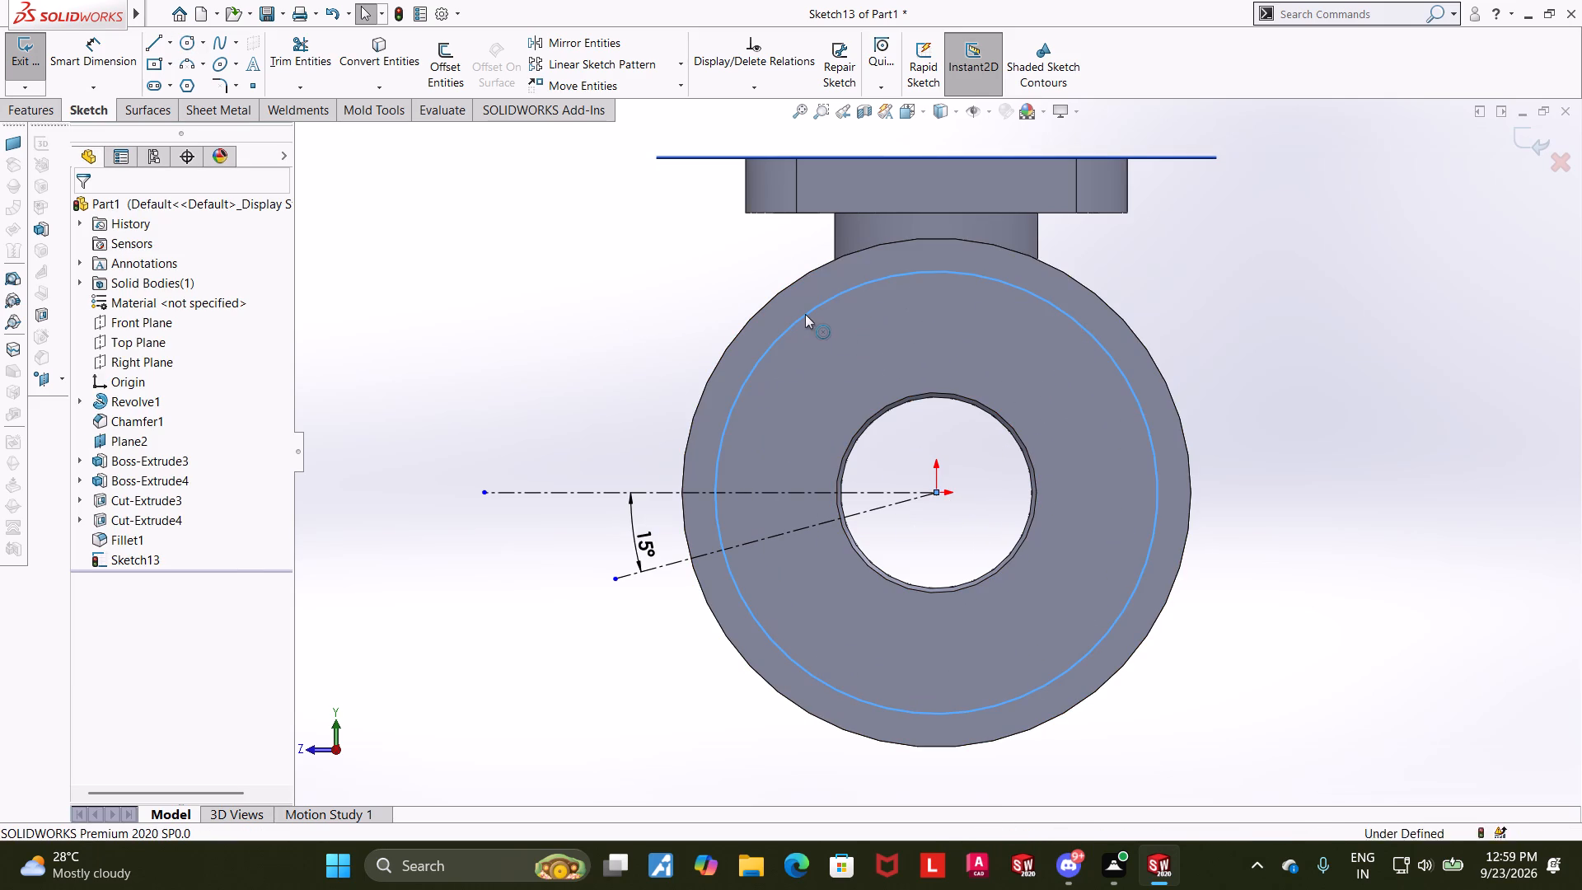
click(881, 260)
Dimension the construction circle's diameter as 160 mm.
click(96, 60)
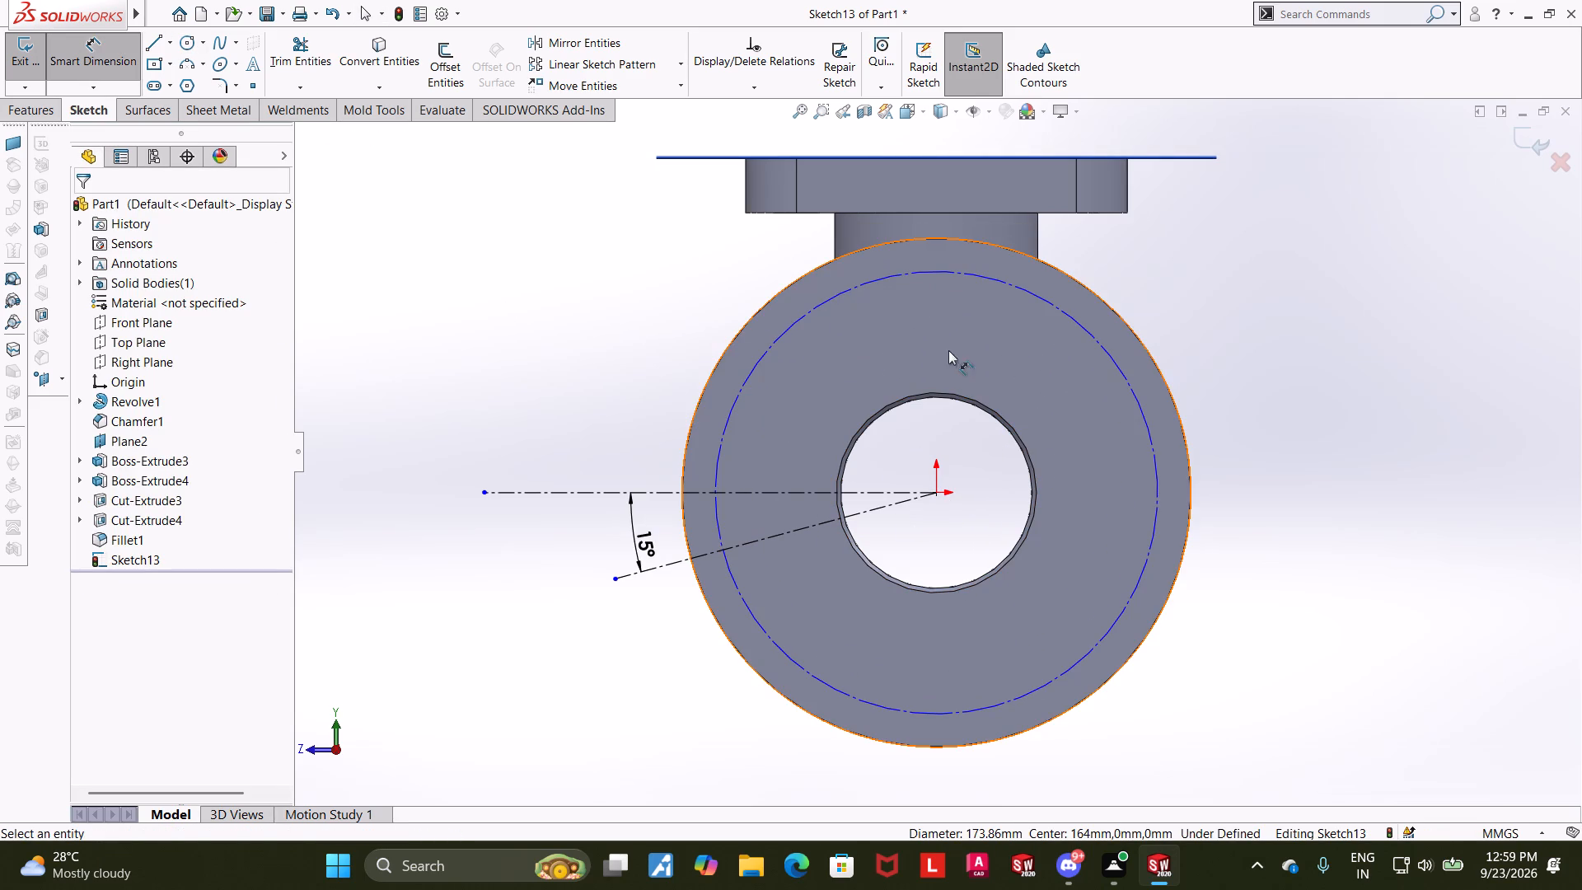
click(861, 290)
click(859, 286)
click(576, 293)
text(160)
key(Return)
key(Escape)
key(Escape)
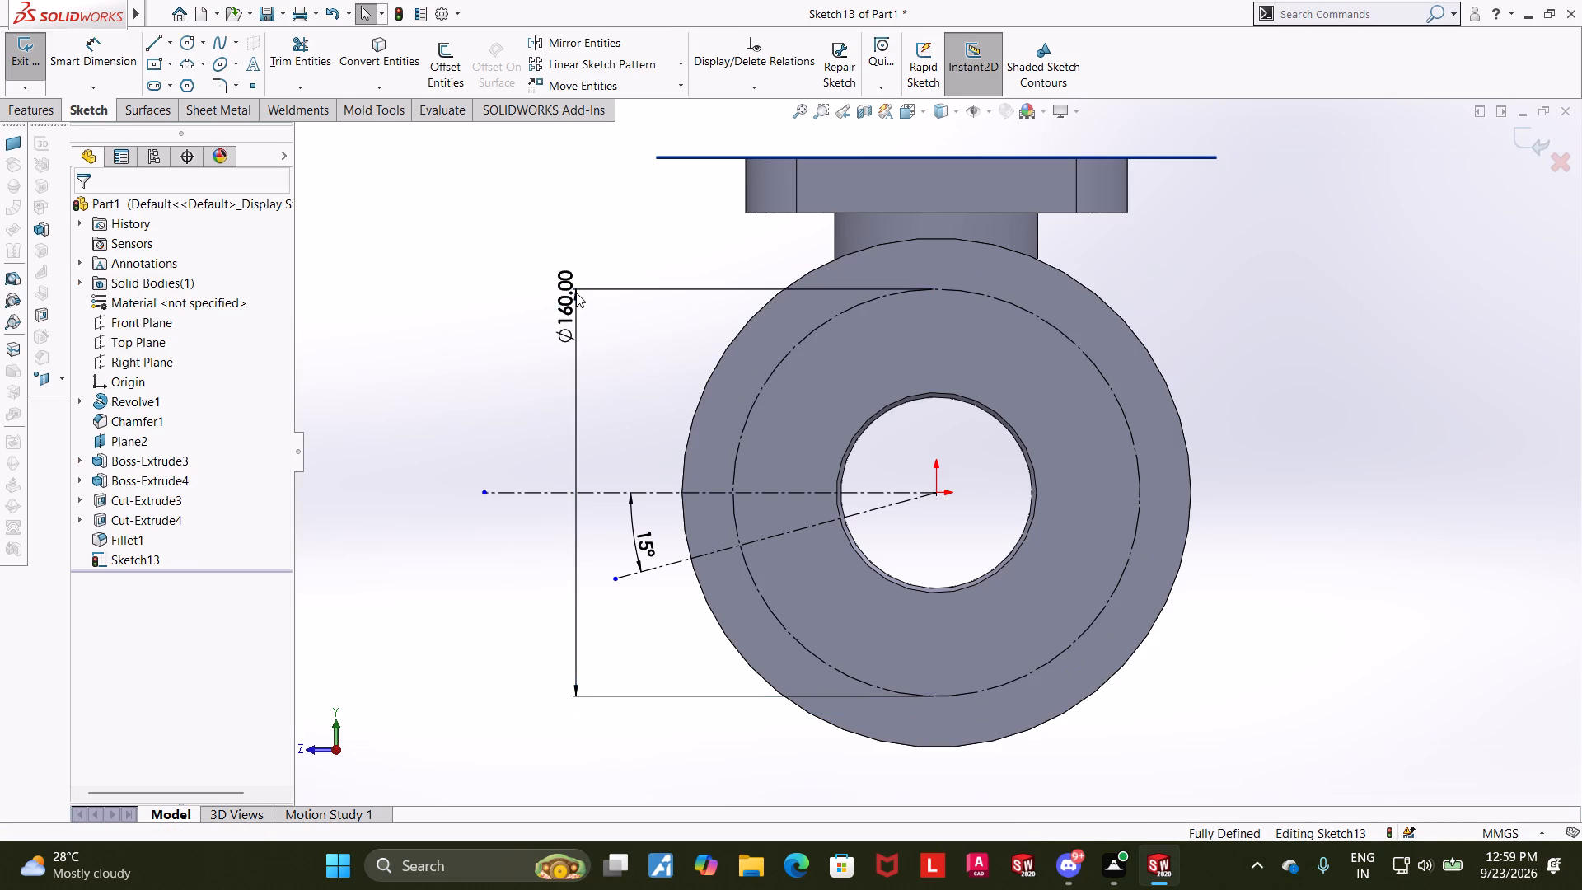
click(585, 190)
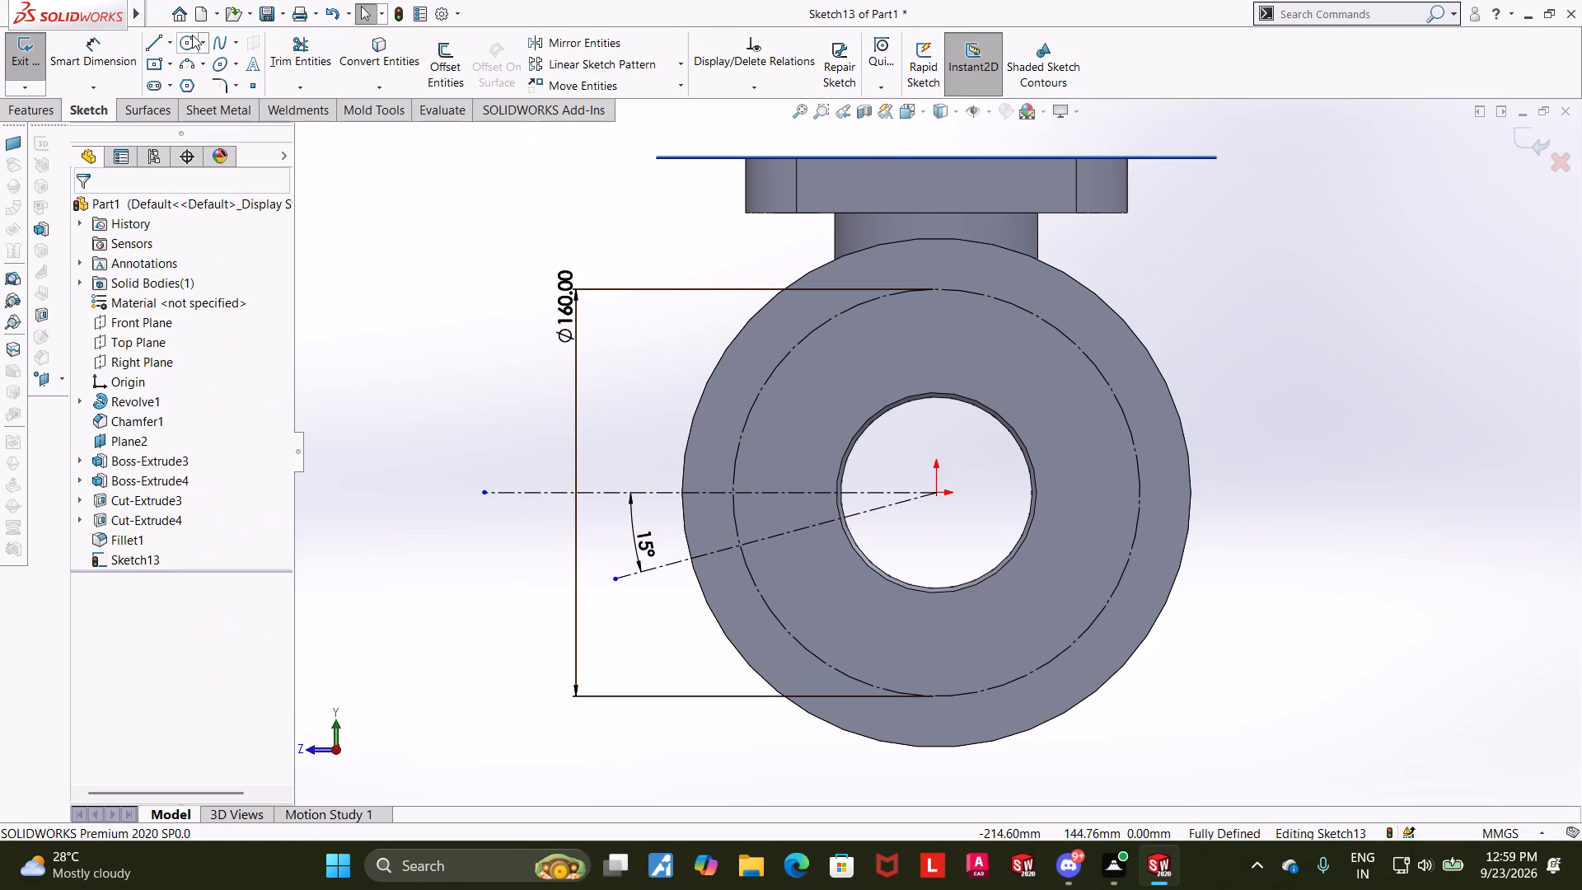
Draw a circle about 20 mm in diameter where the sloping centerline crosses the 160 mm construction circle.
click(192, 35)
scroll(713, 471, down, 3)
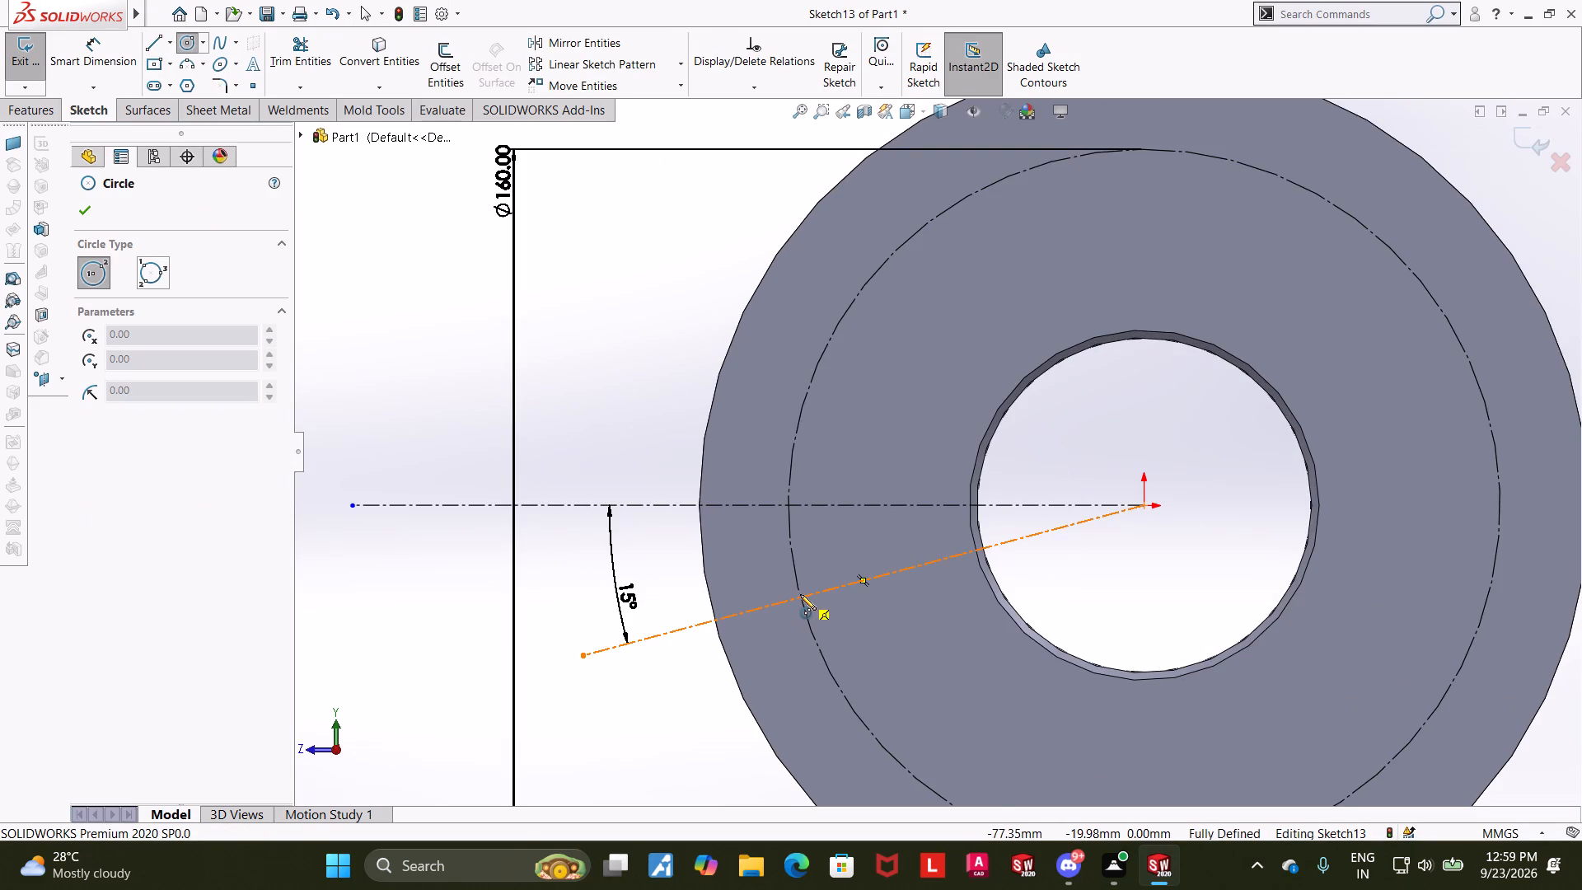
click(800, 597)
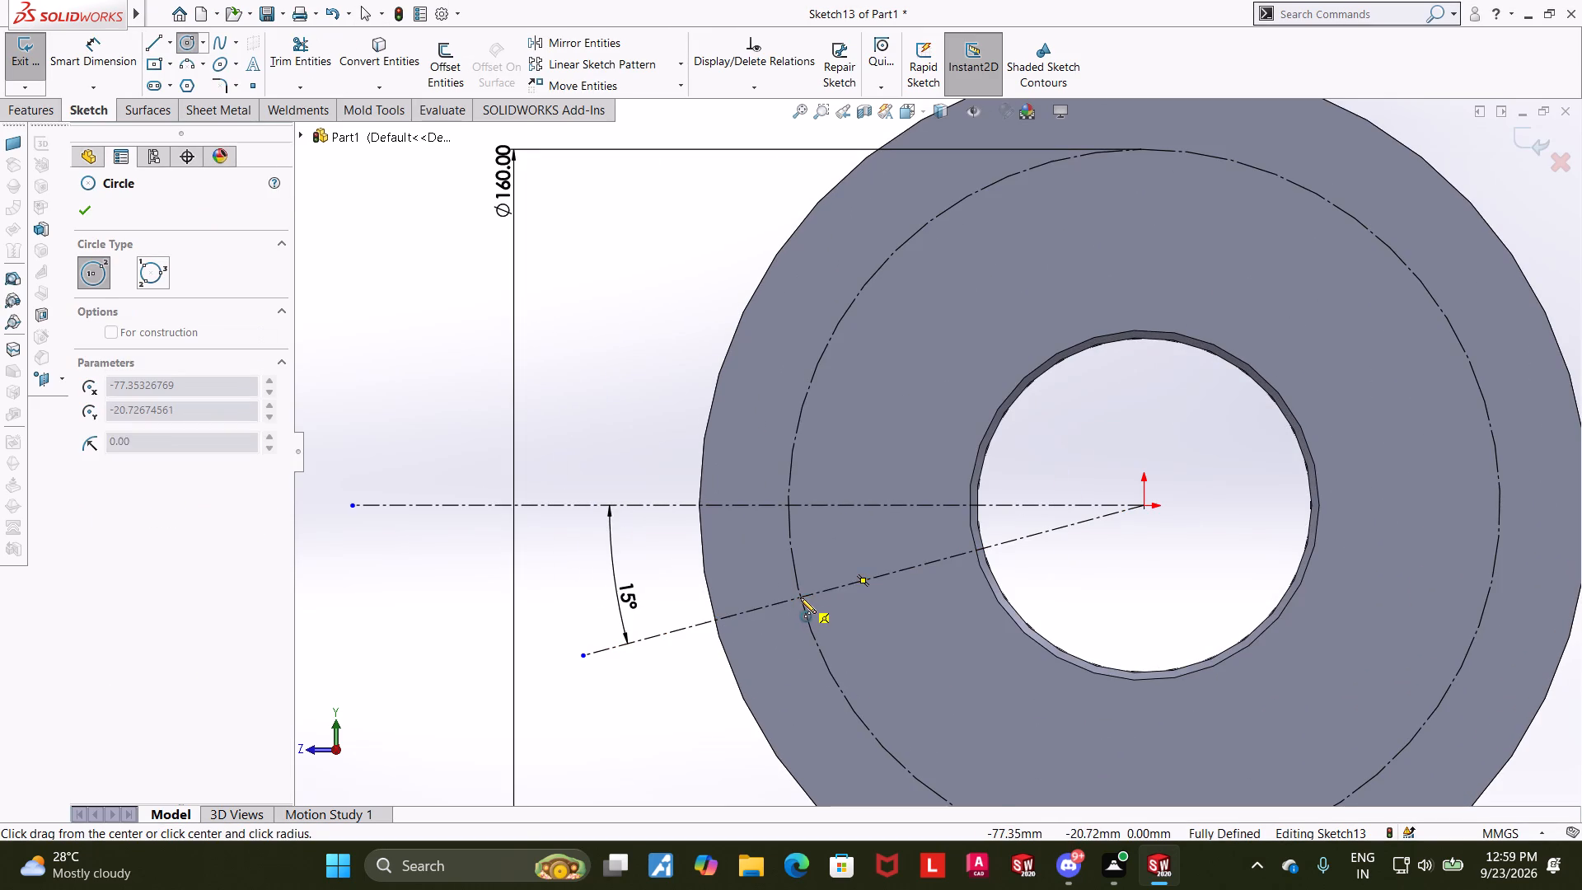
click(826, 562)
key(Escape)
key(Escape)
Dimension the small hole circle's diameter as 18 mm.
click(100, 51)
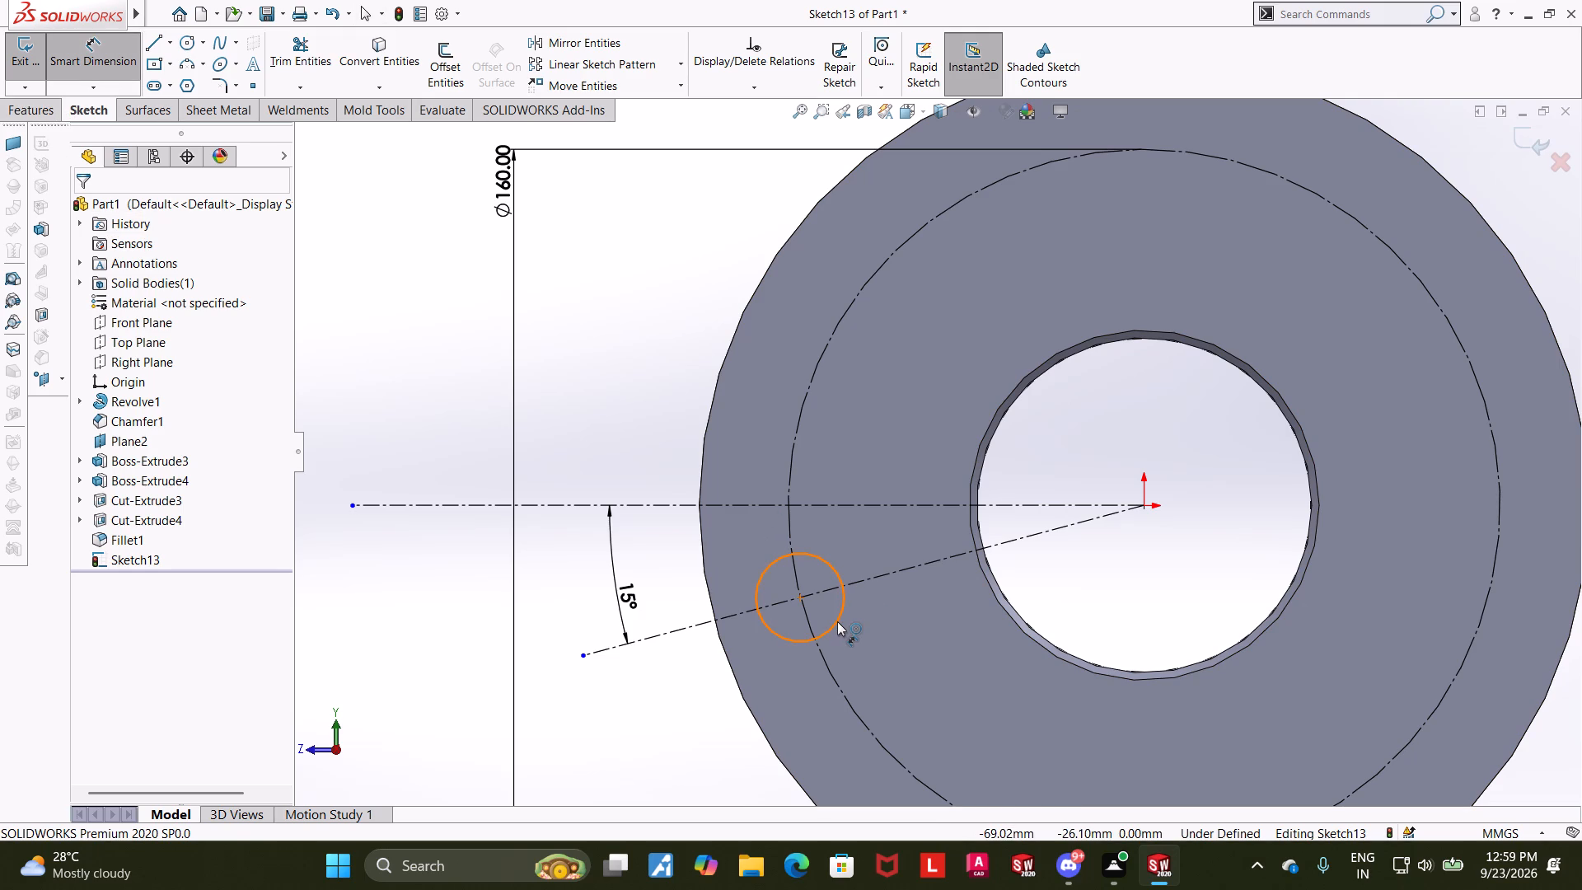
click(837, 621)
click(884, 642)
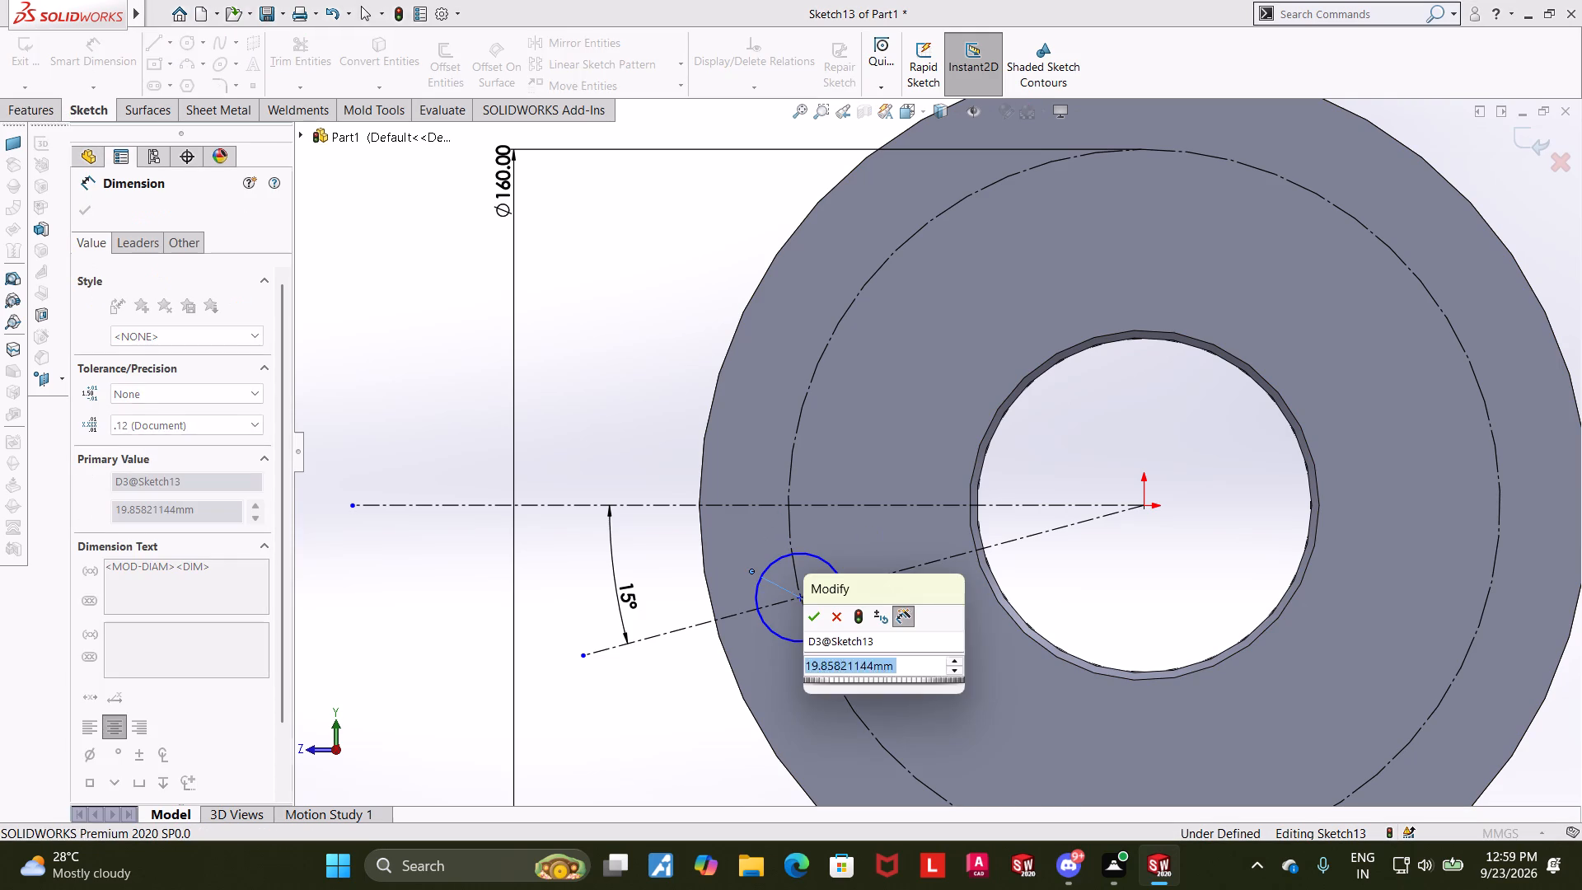
text(18)
key(Return)
key(Escape)
key(Escape)
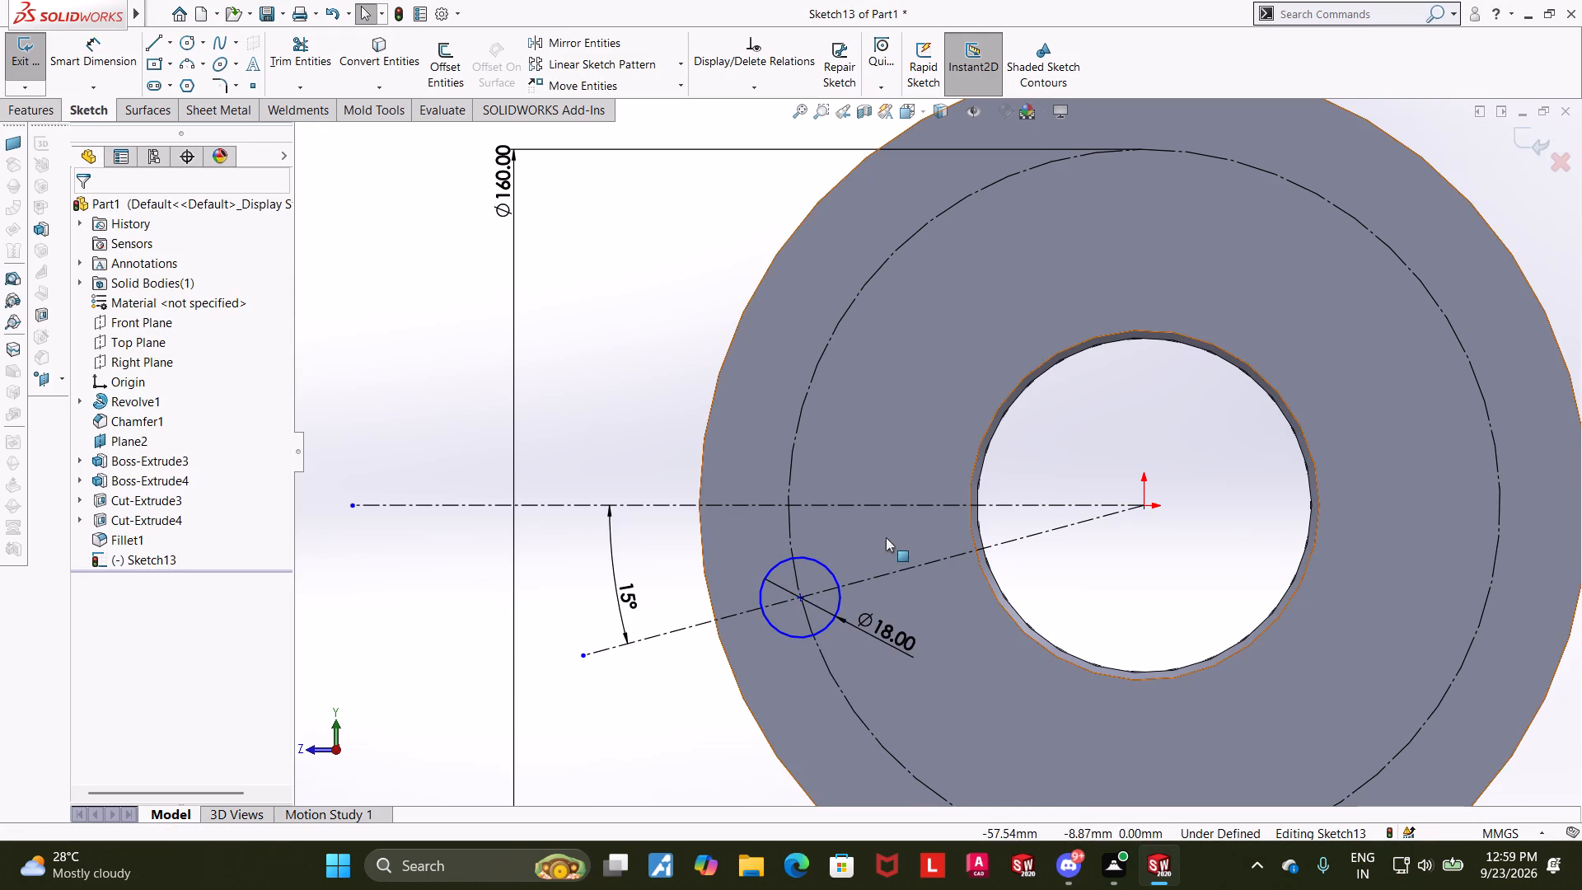
Make the 18 mm circle's center coincident with the 160 mm construction circle.
scroll(818, 596, down, 6)
click(821, 527)
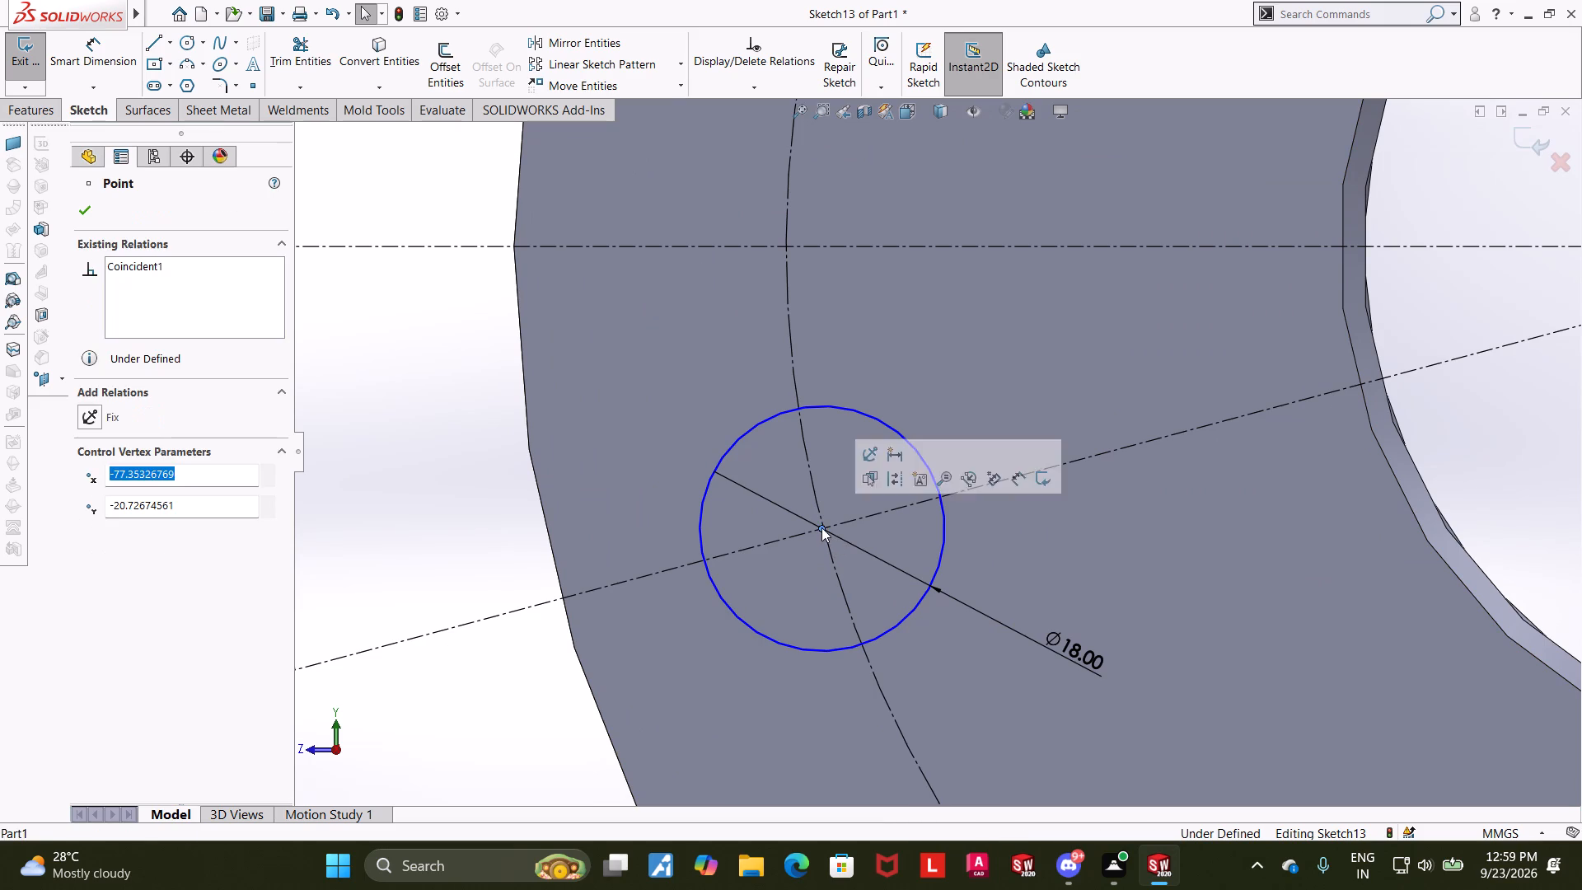
ctrl+click(815, 499)
click(92, 527)
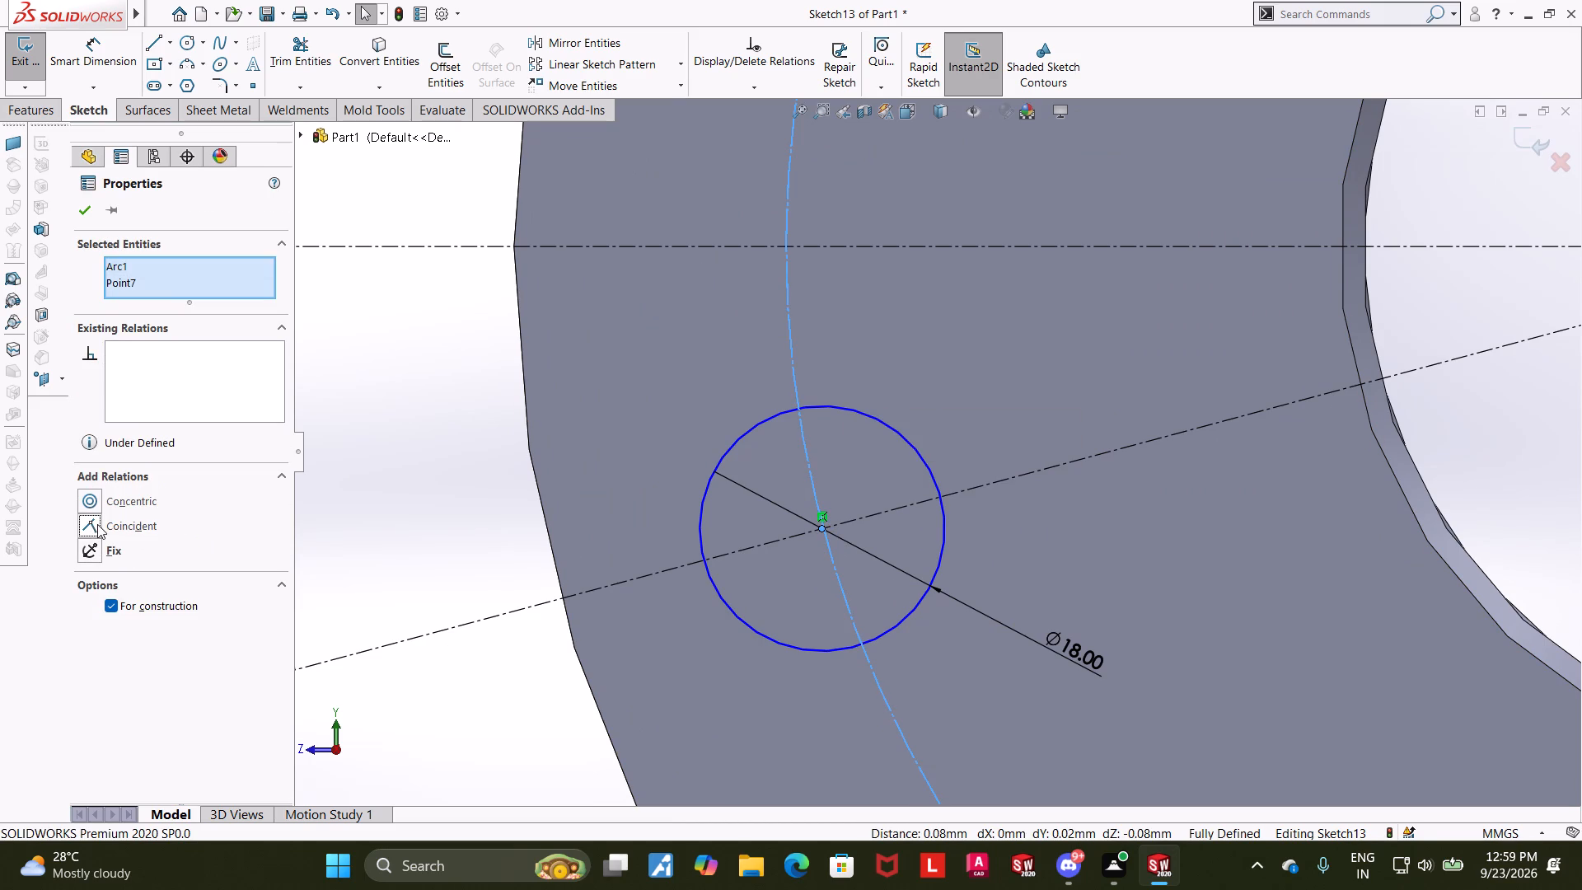
click(82, 213)
scroll(502, 404, up, 5)
scroll(653, 327, up, 2)
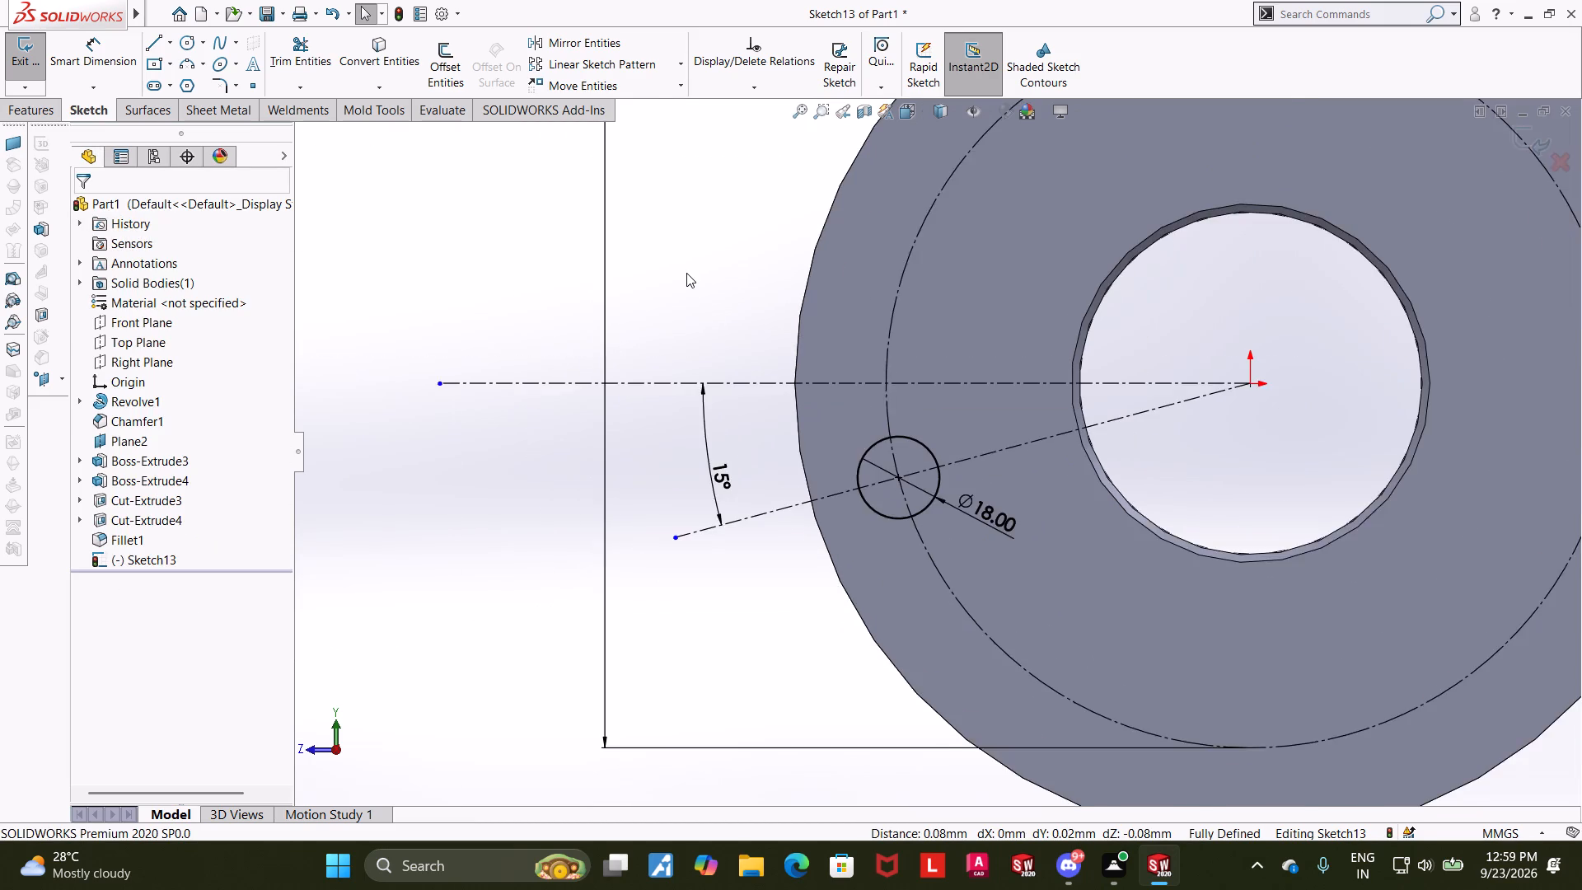
click(686, 273)
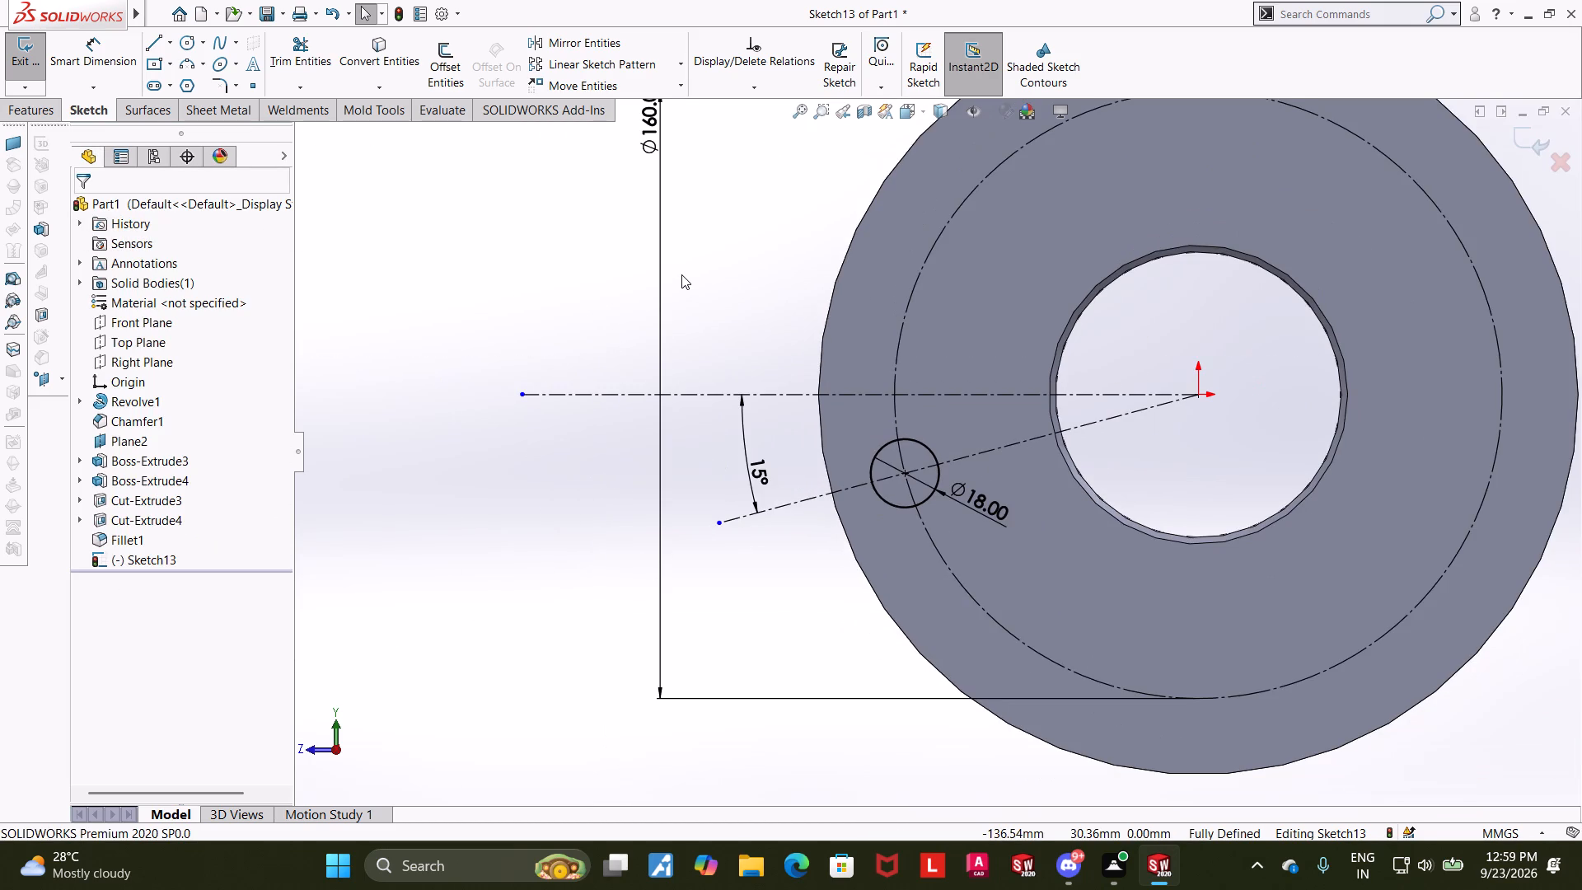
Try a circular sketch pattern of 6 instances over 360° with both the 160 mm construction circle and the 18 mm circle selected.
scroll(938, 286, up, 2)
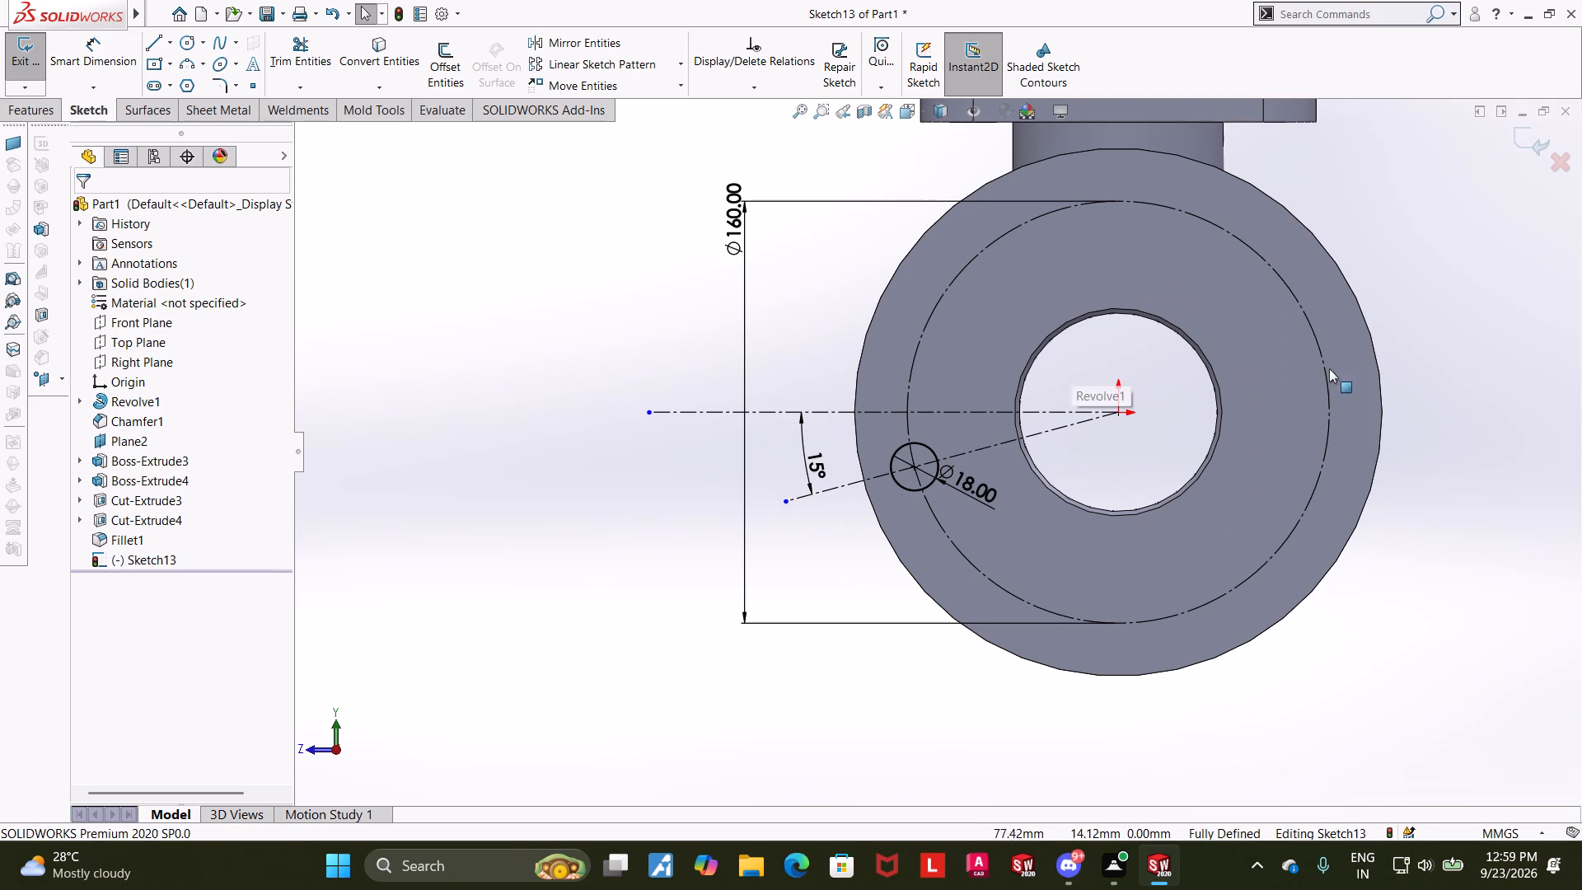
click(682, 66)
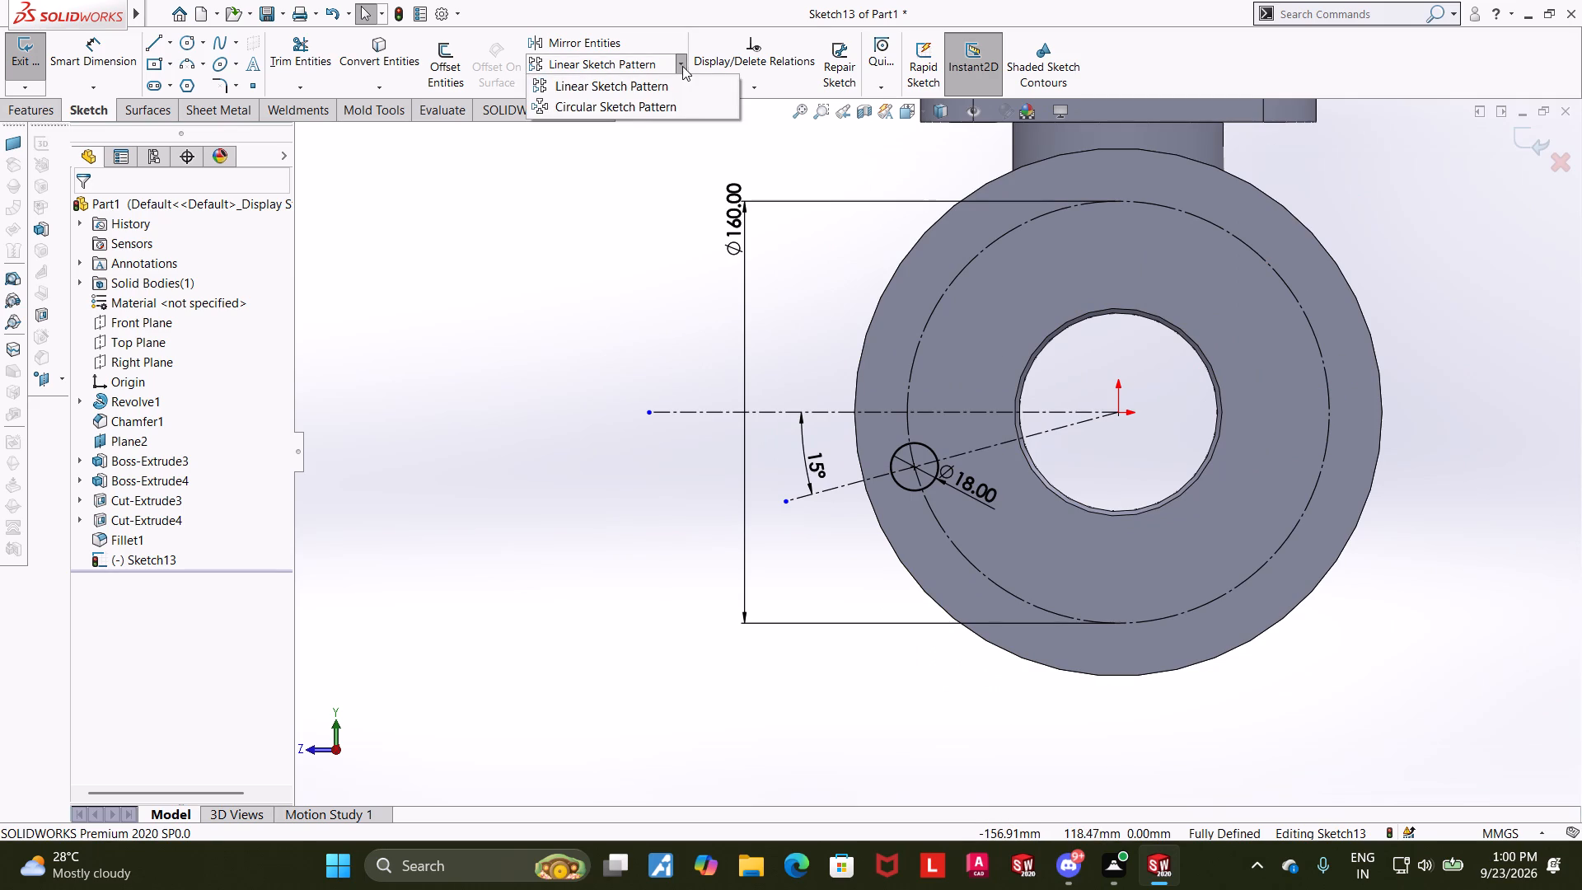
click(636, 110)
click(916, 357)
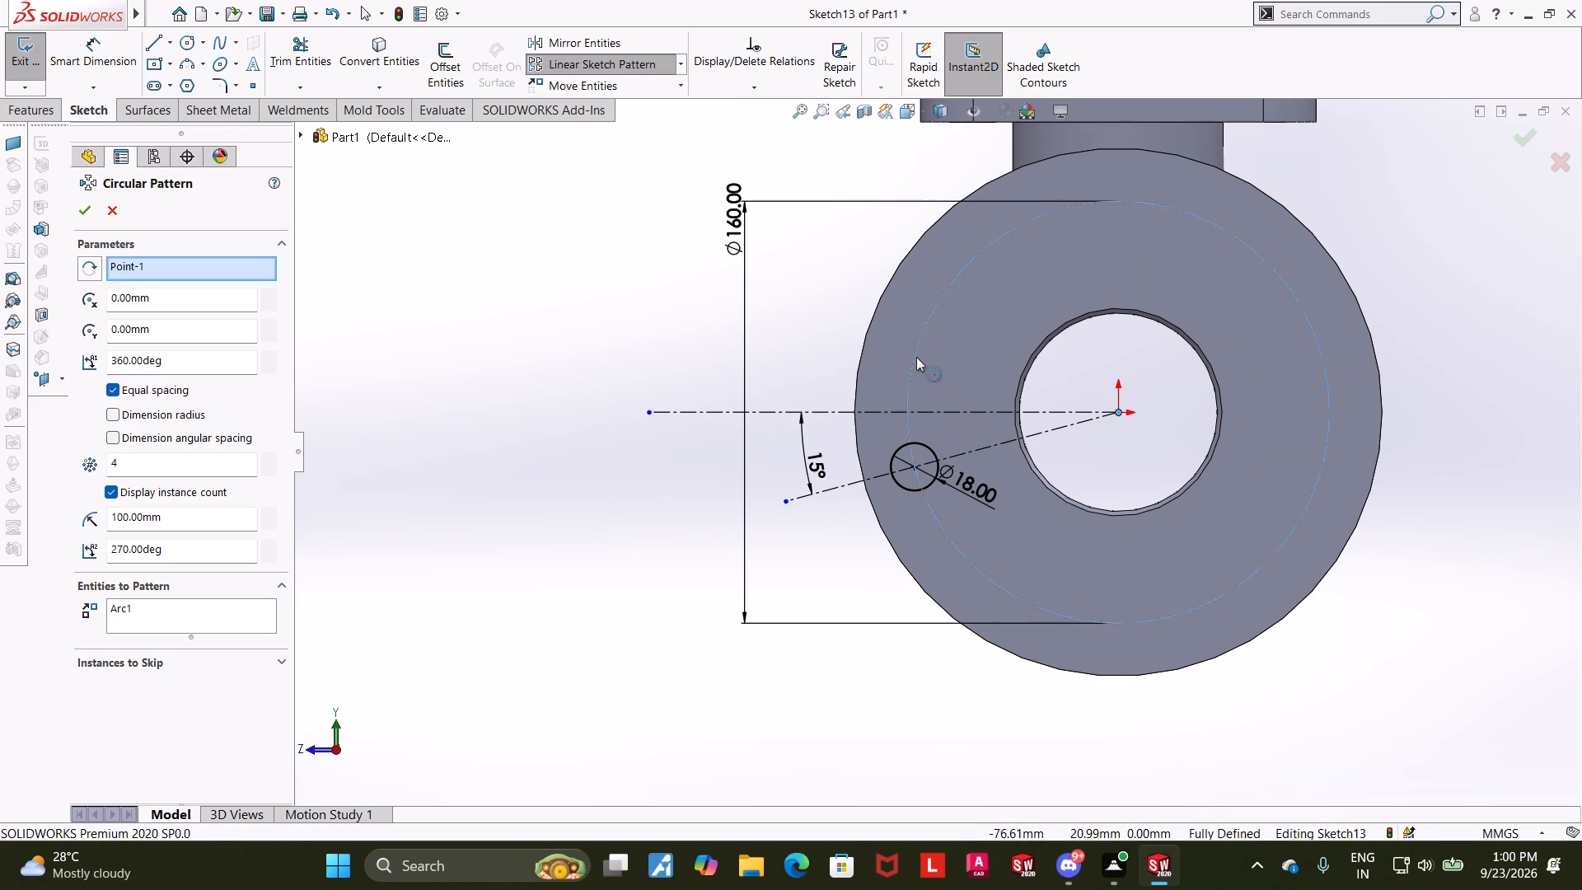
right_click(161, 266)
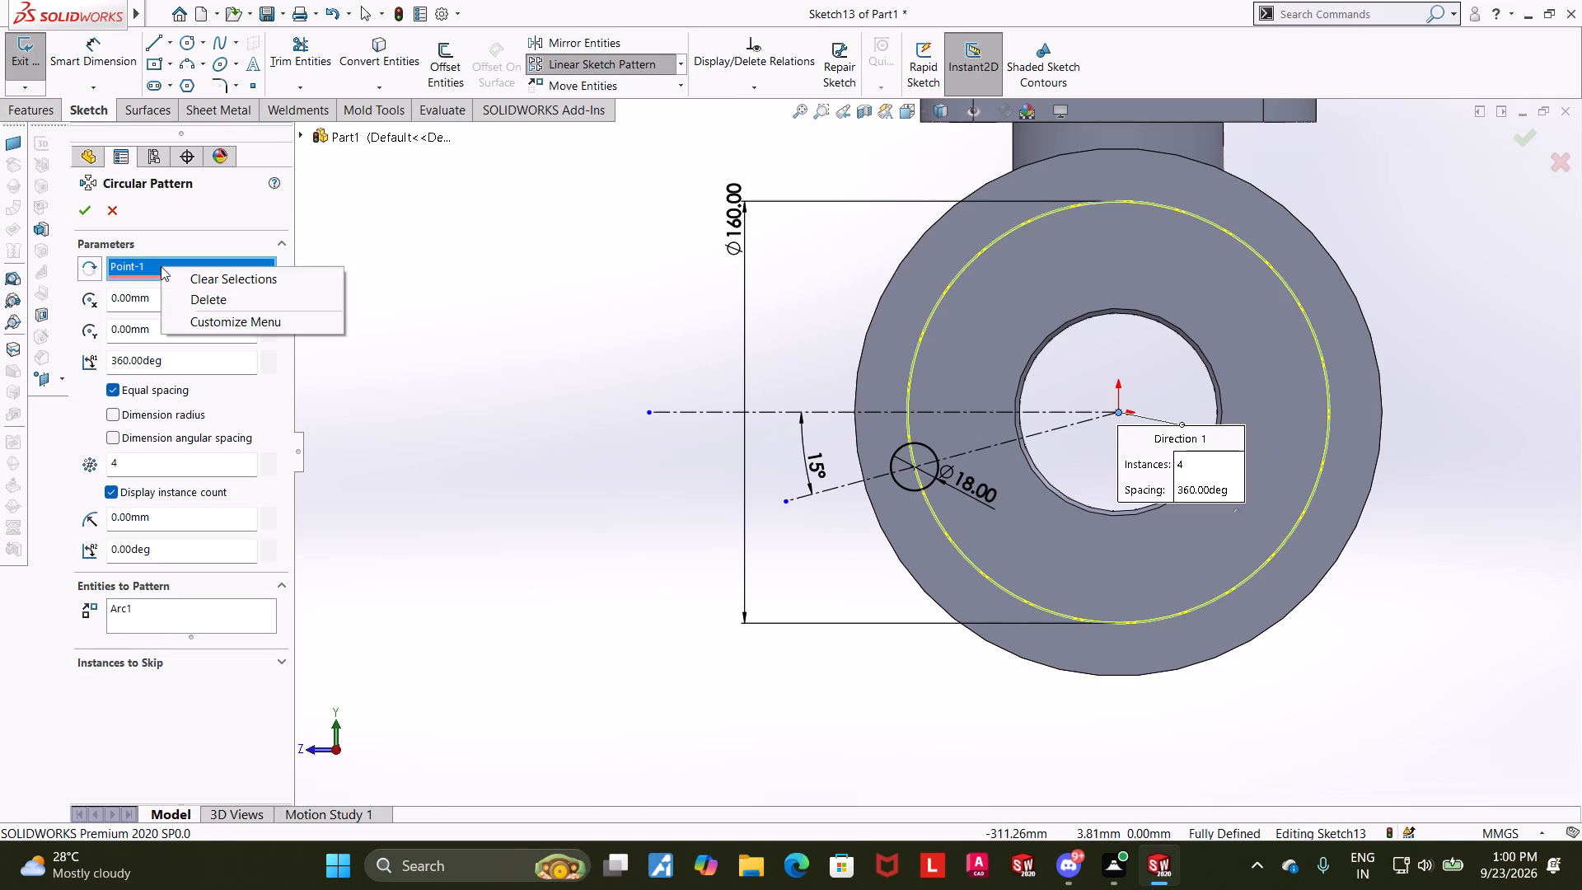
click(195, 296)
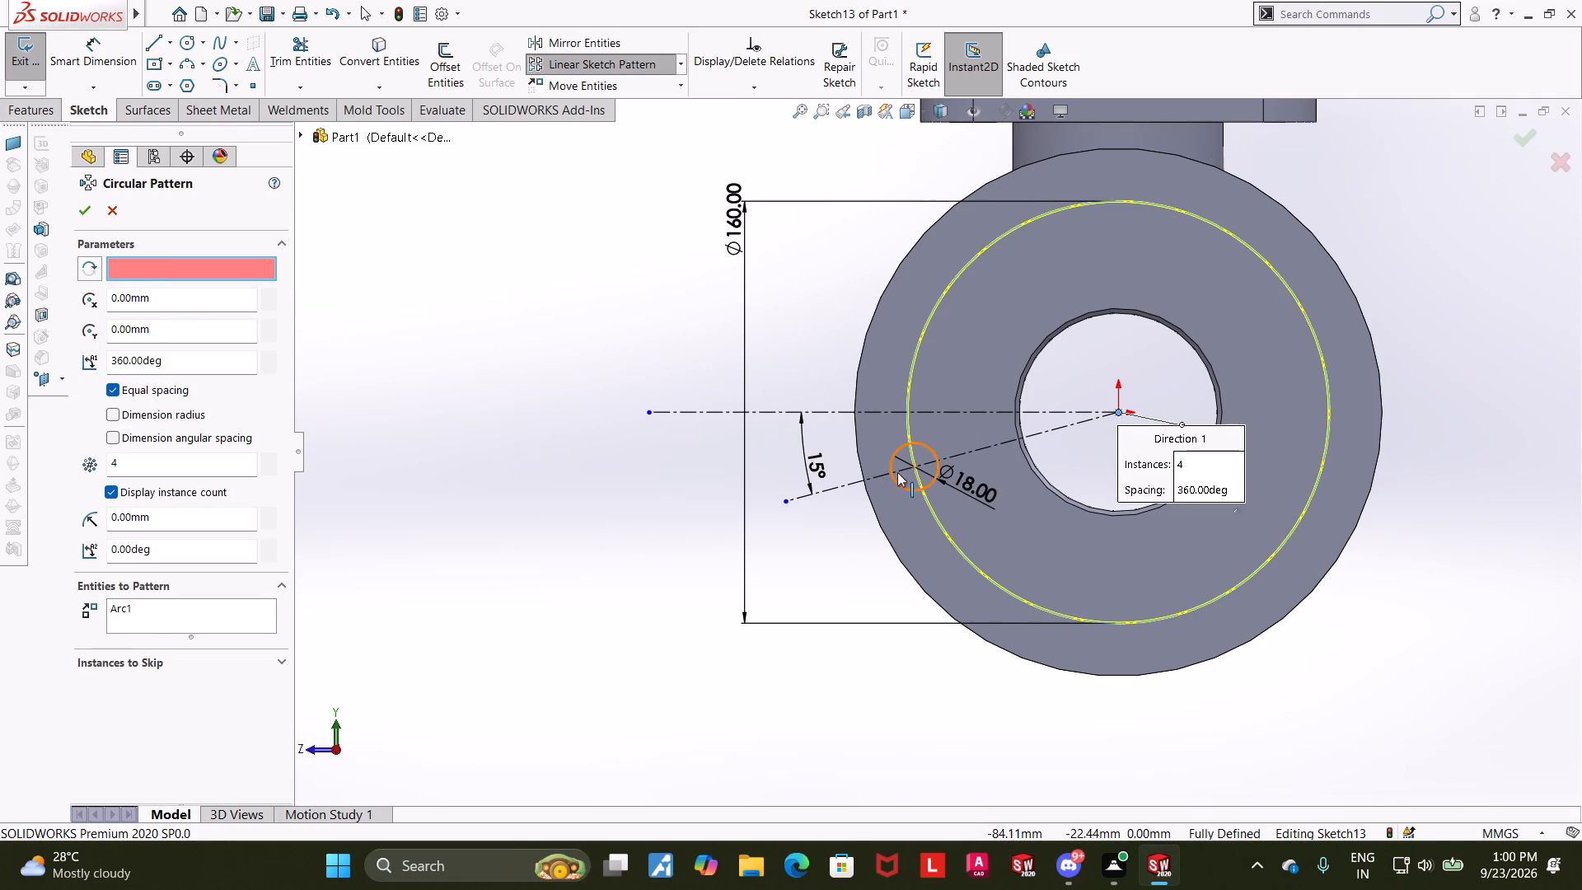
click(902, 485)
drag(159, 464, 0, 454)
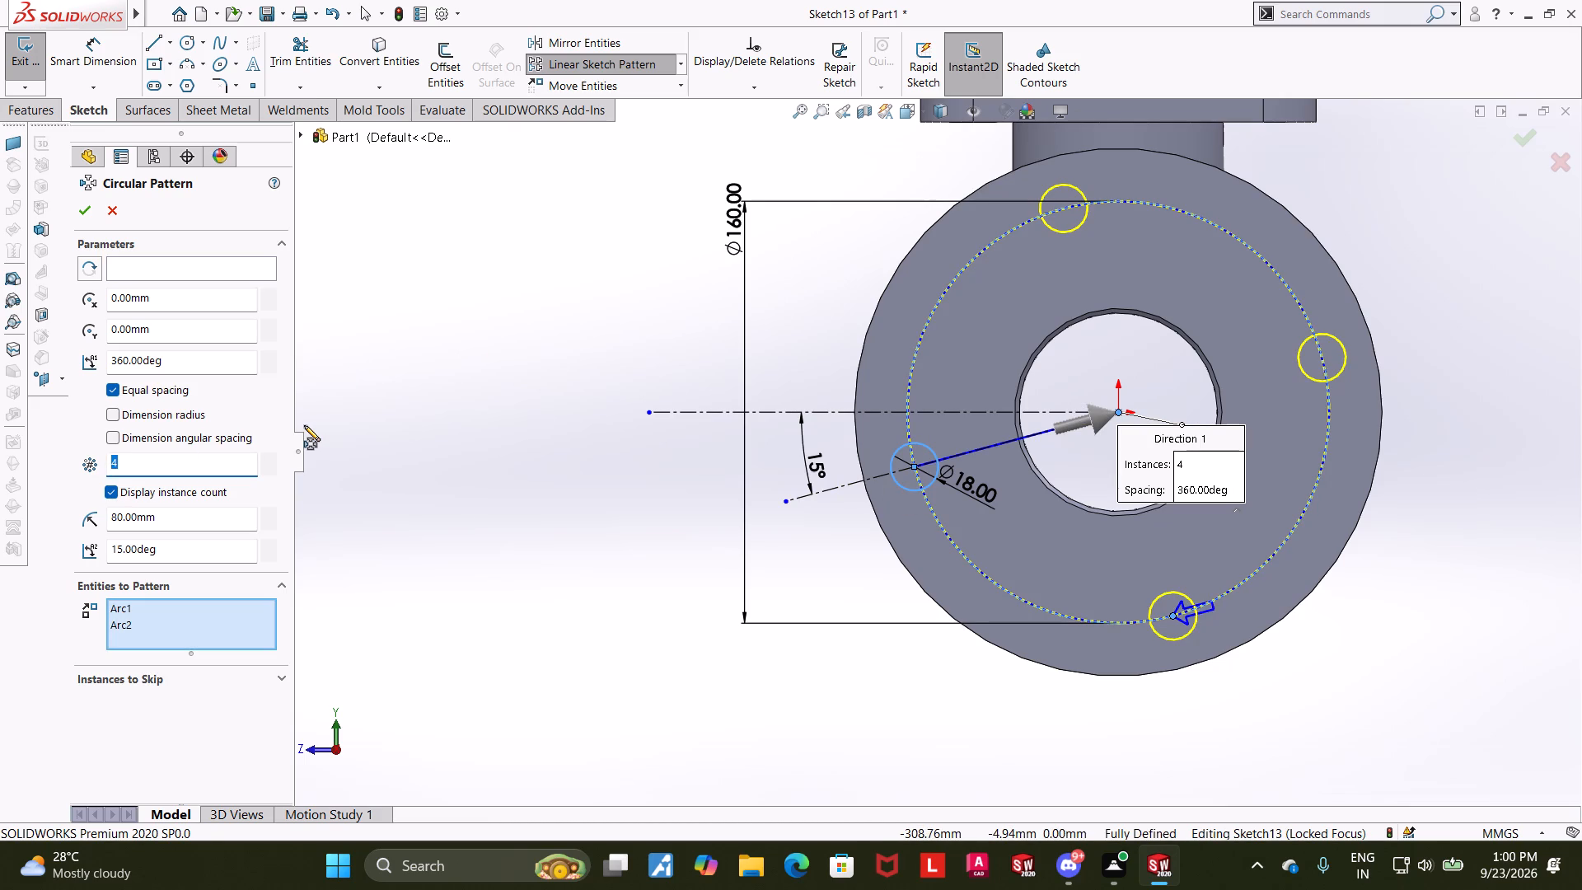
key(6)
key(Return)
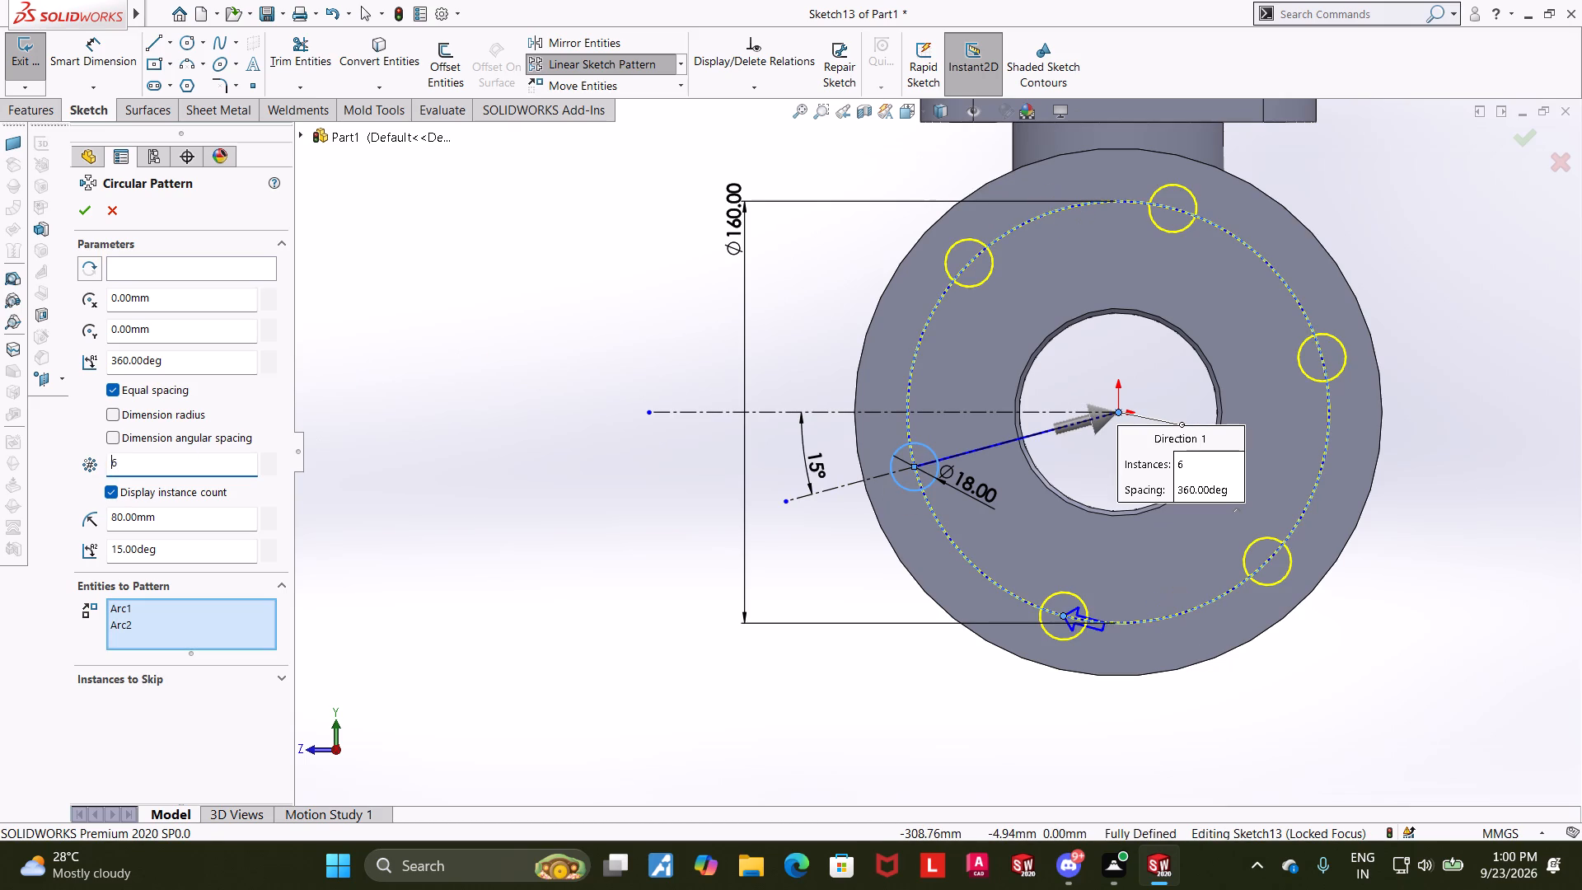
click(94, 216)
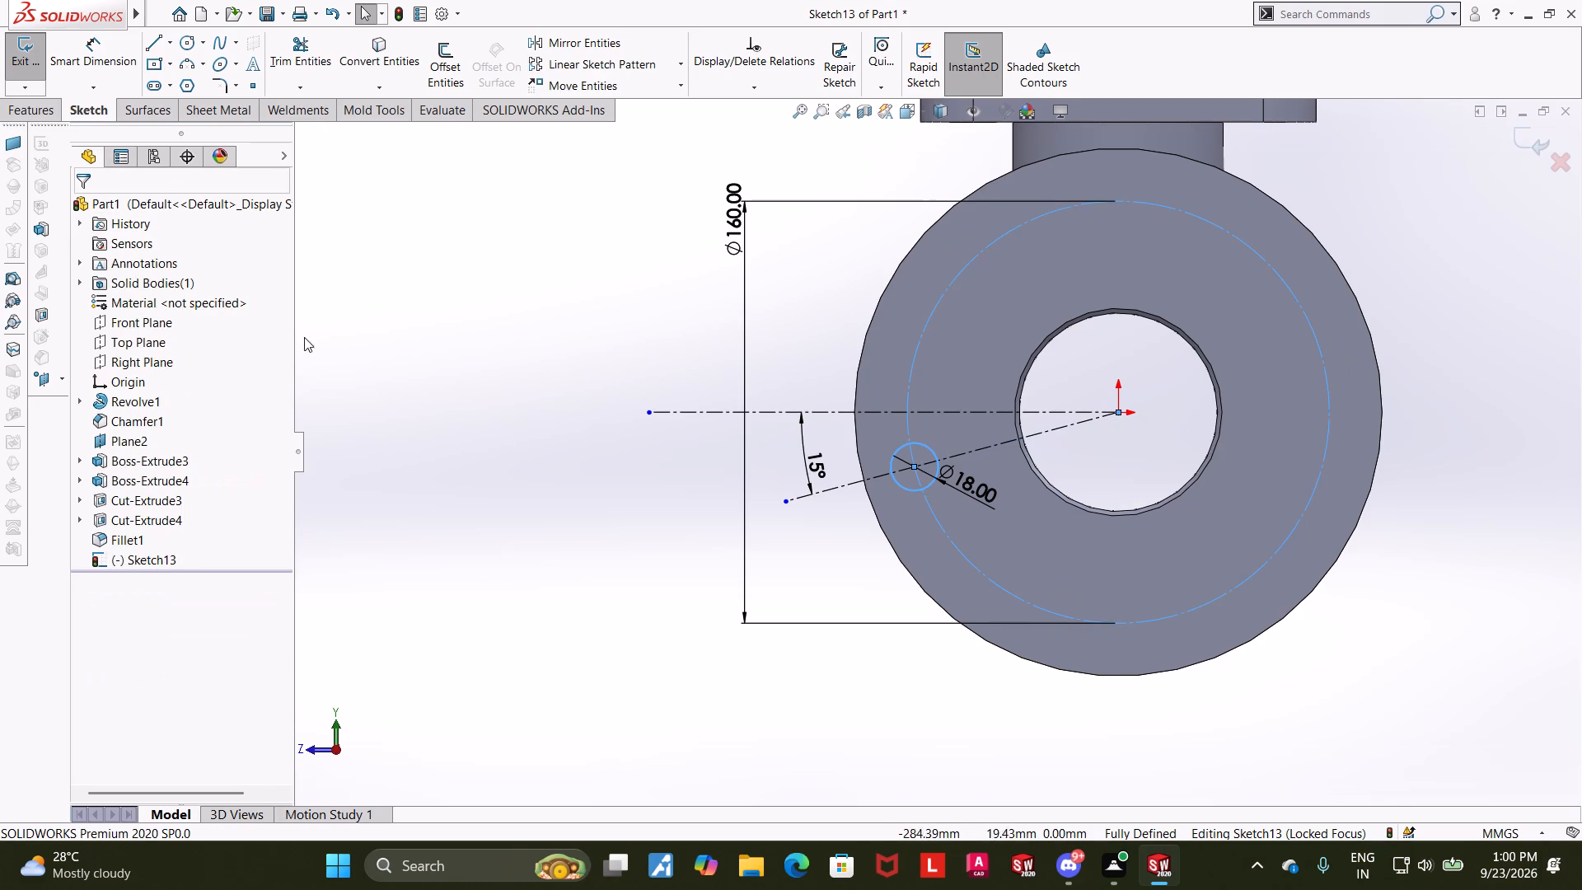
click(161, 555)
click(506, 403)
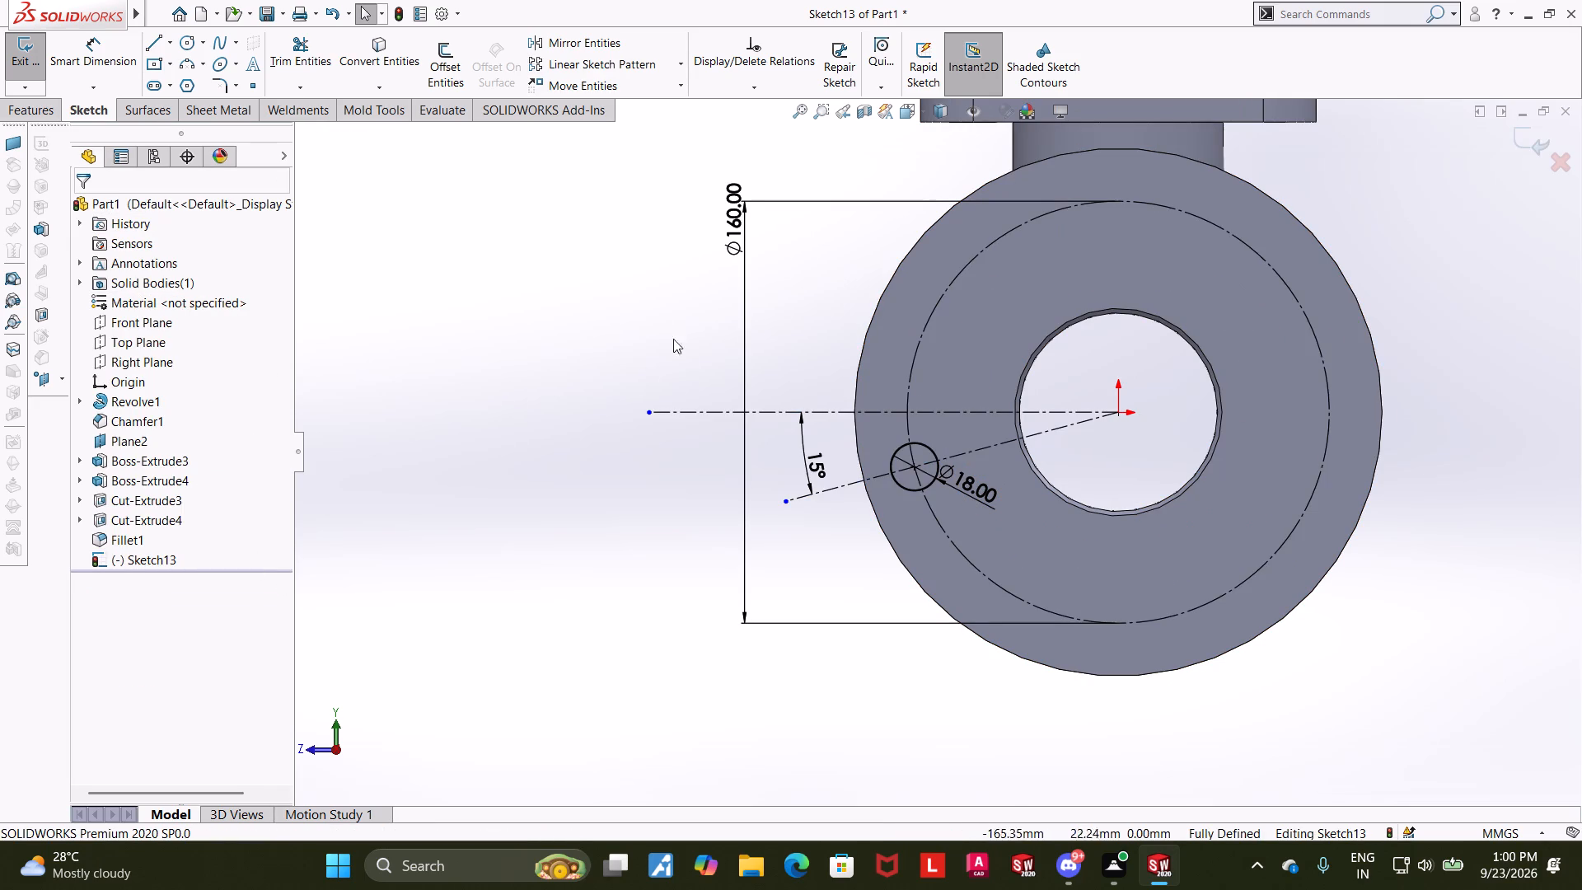
Circular-pattern only the 18 mm circle about the origin with 6 equally spaced instances over 360°.
double_click(690, 63)
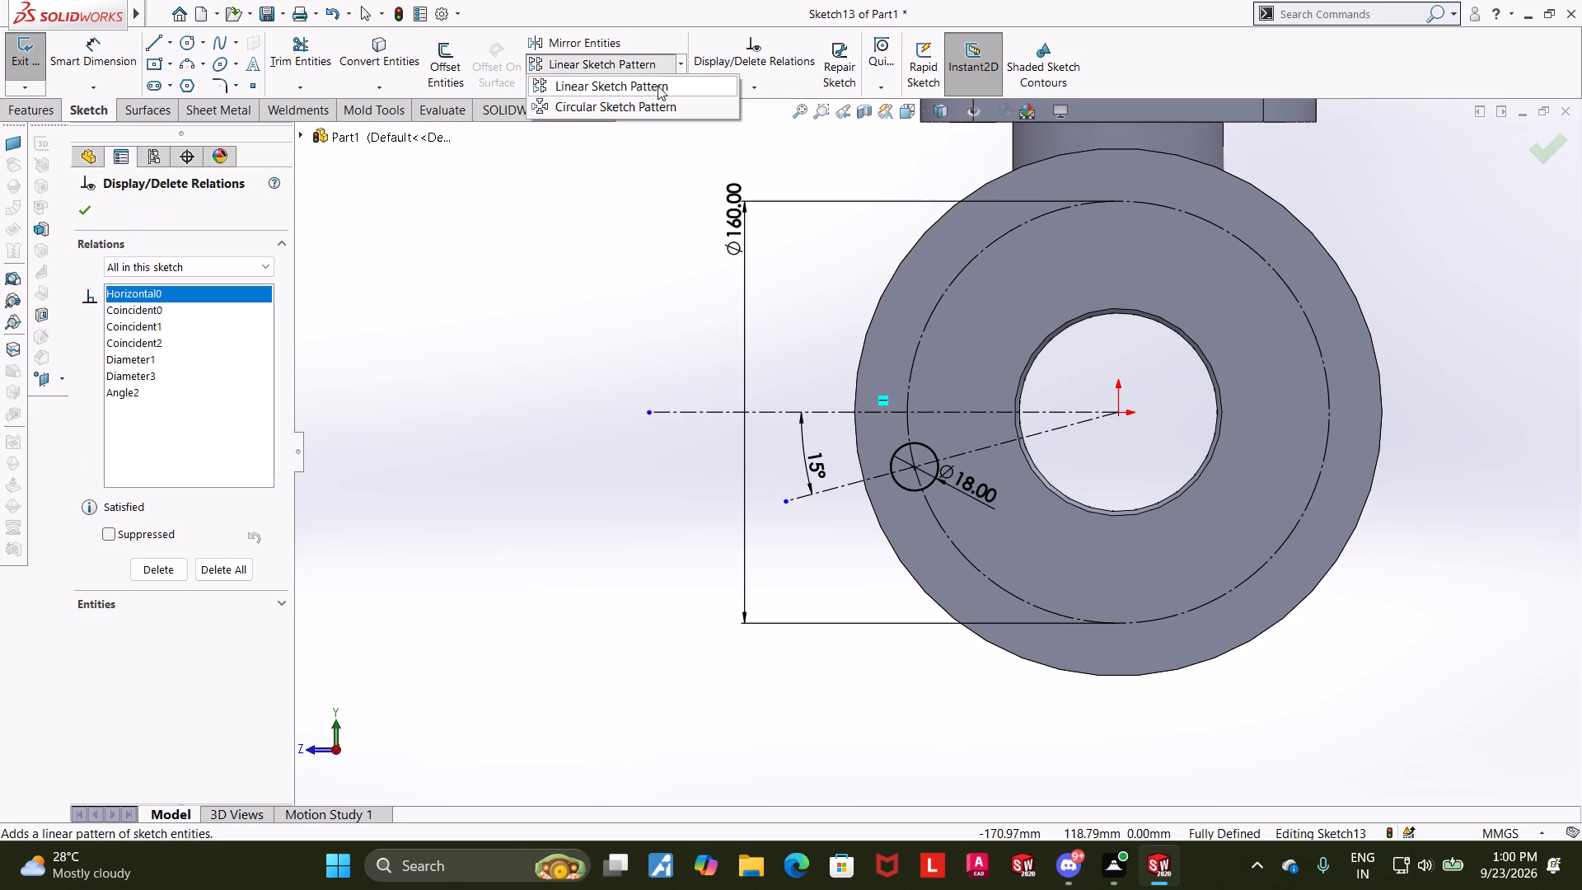
click(651, 101)
click(902, 450)
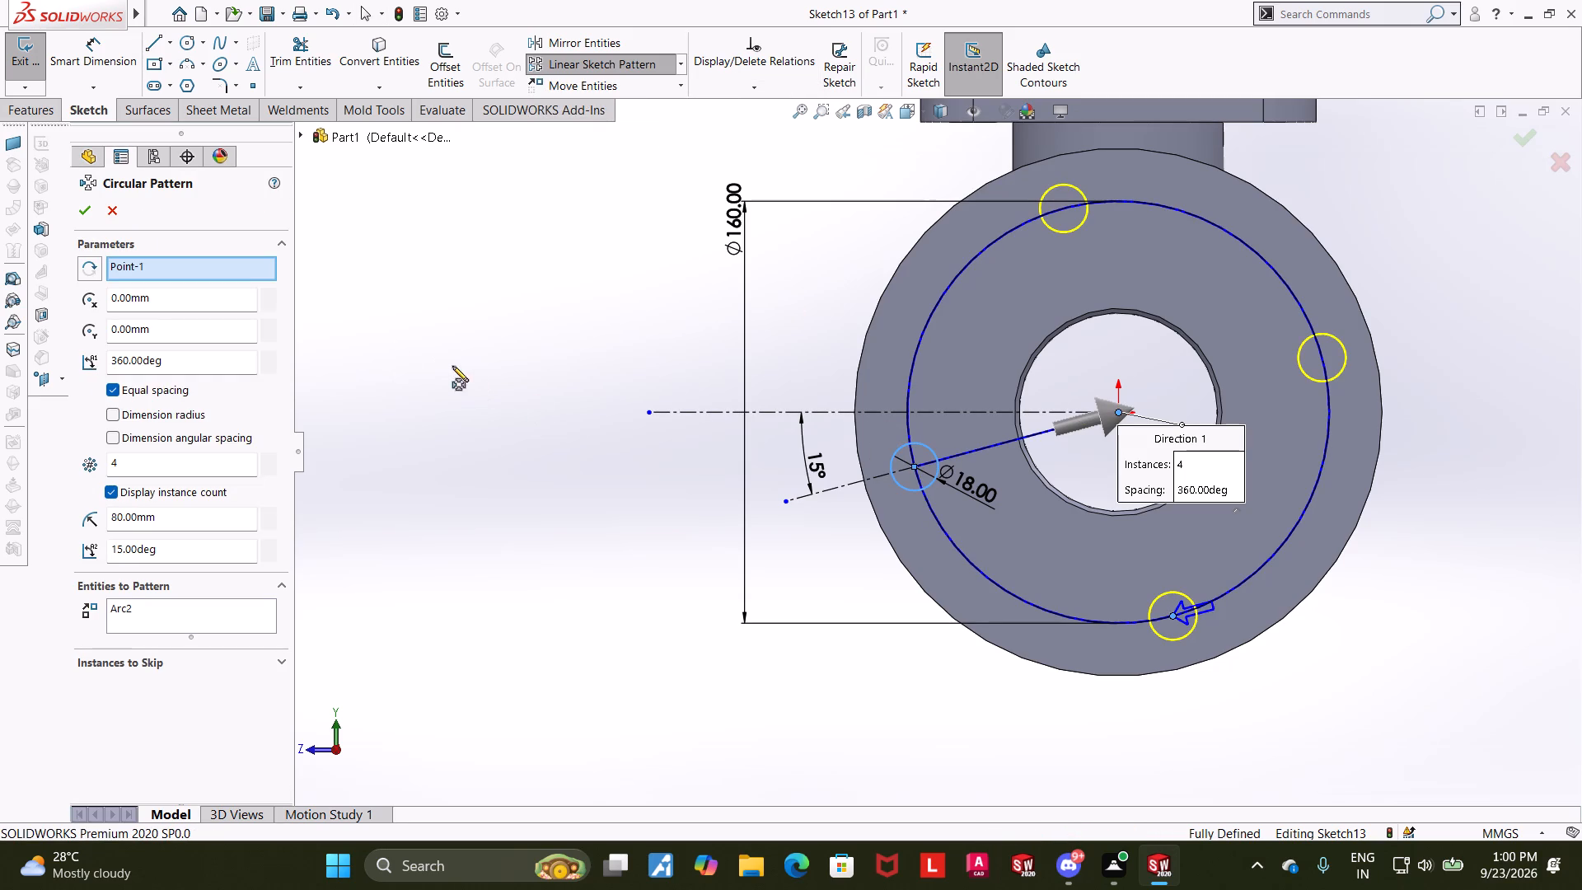
drag(196, 461, 22, 467)
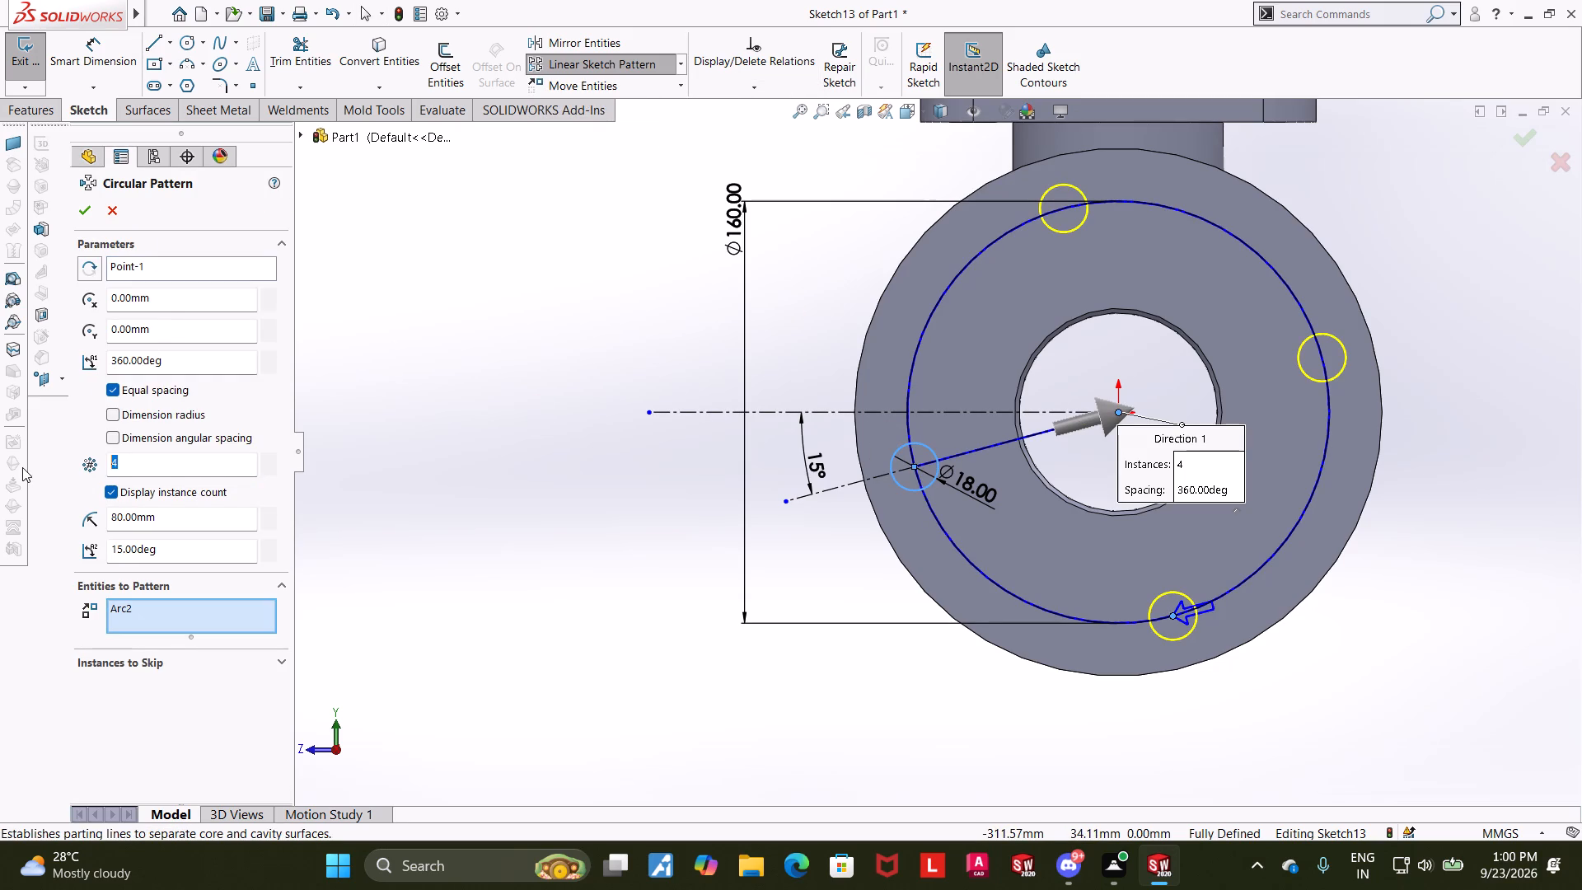
key(6)
key(Return)
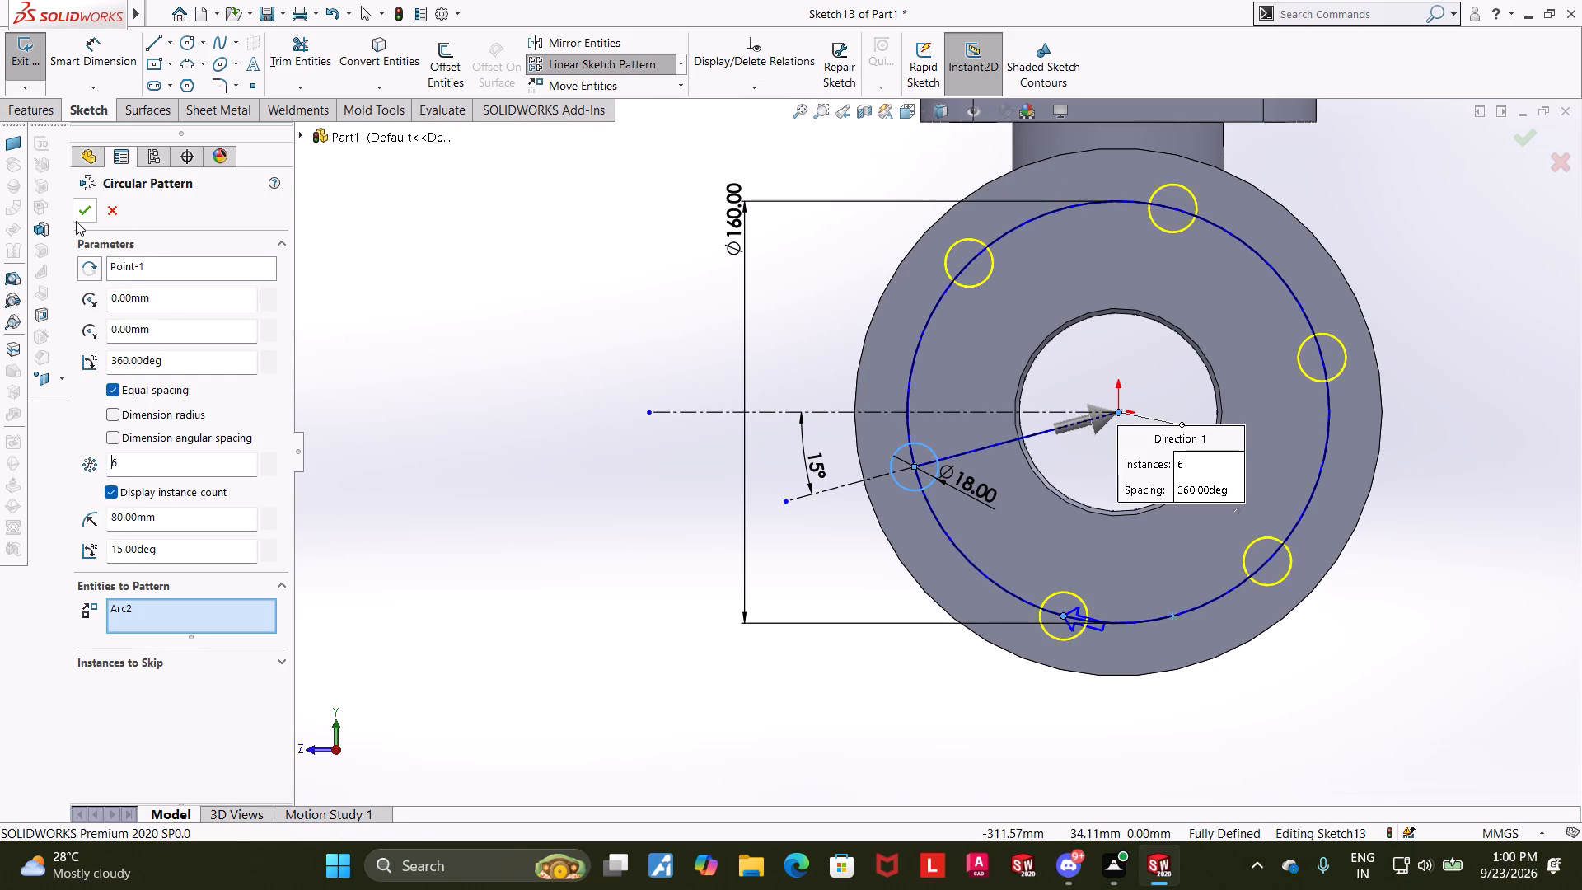
click(83, 216)
click(564, 361)
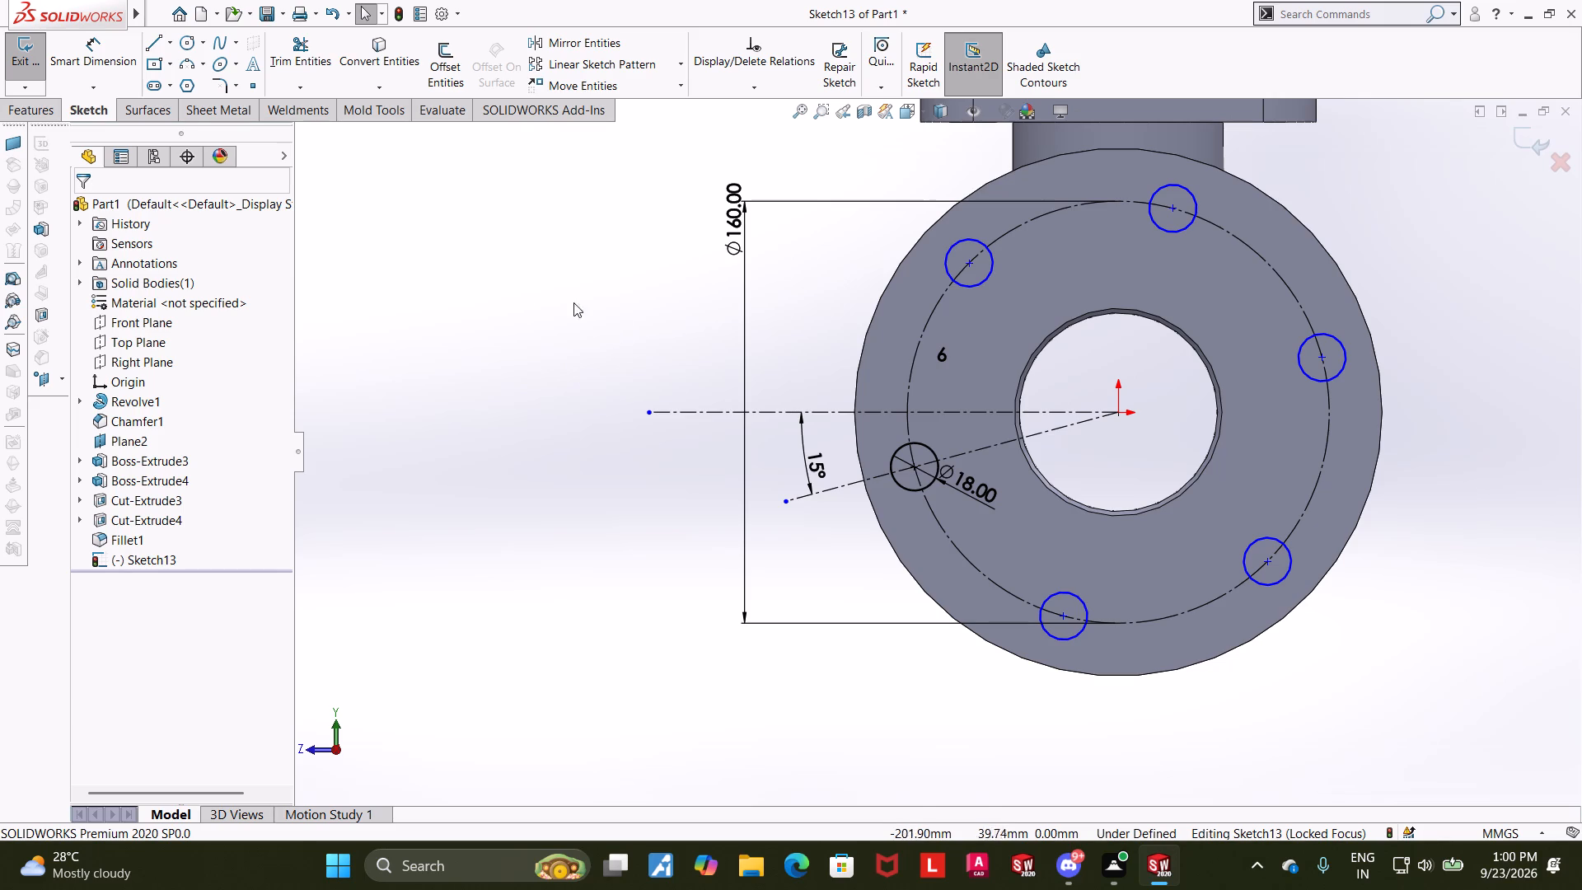
Sketch a vertical construction line about 137 mm long downward from the origin.
click(529, 284)
click(169, 47)
click(171, 77)
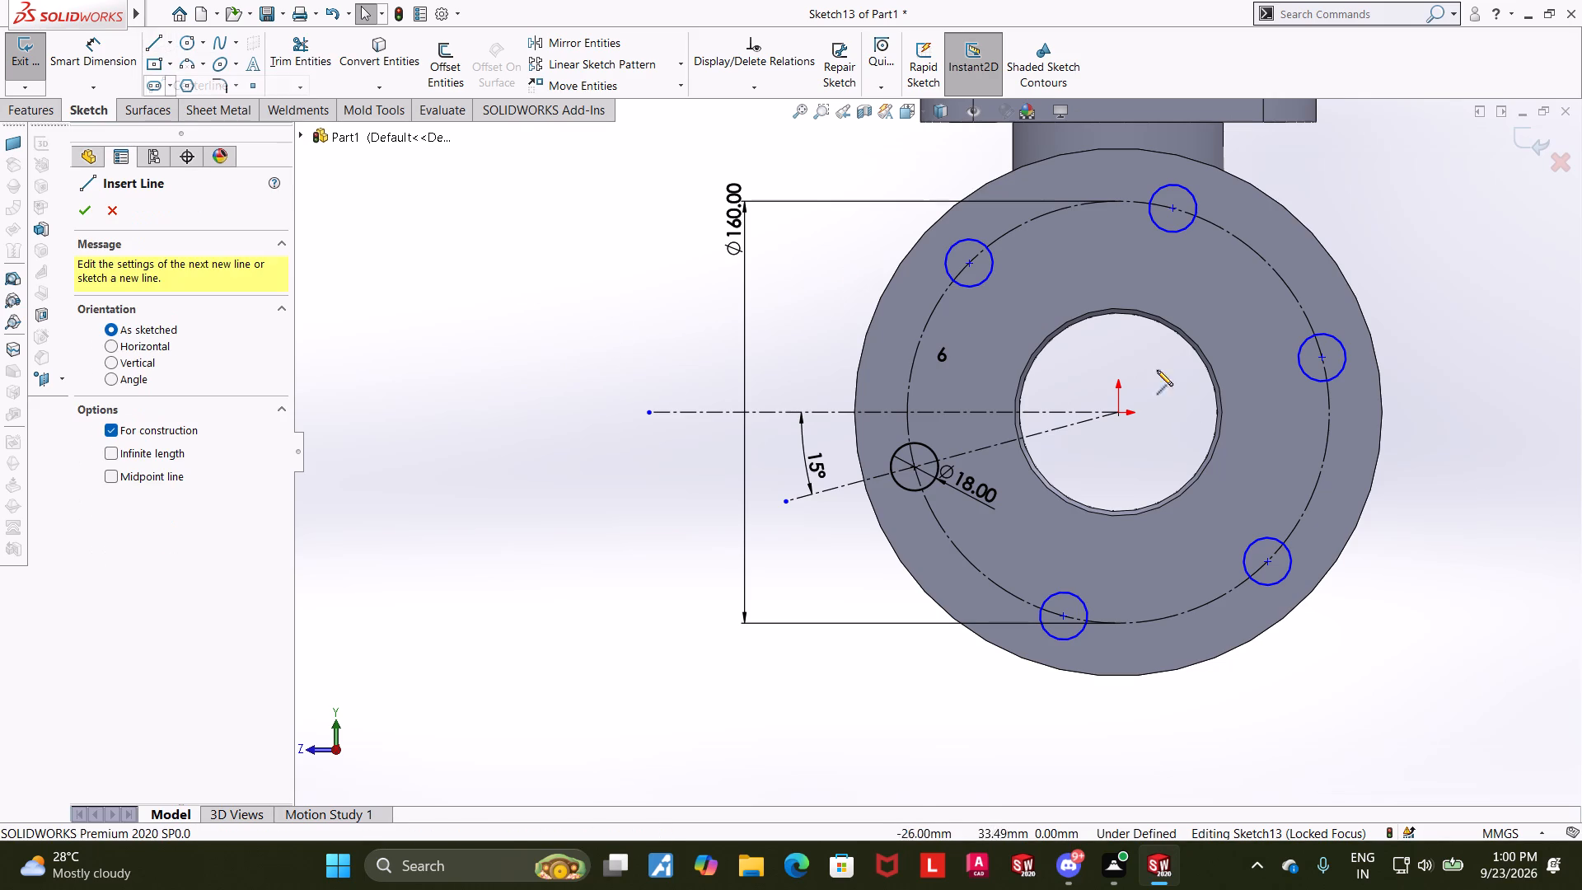
click(1118, 415)
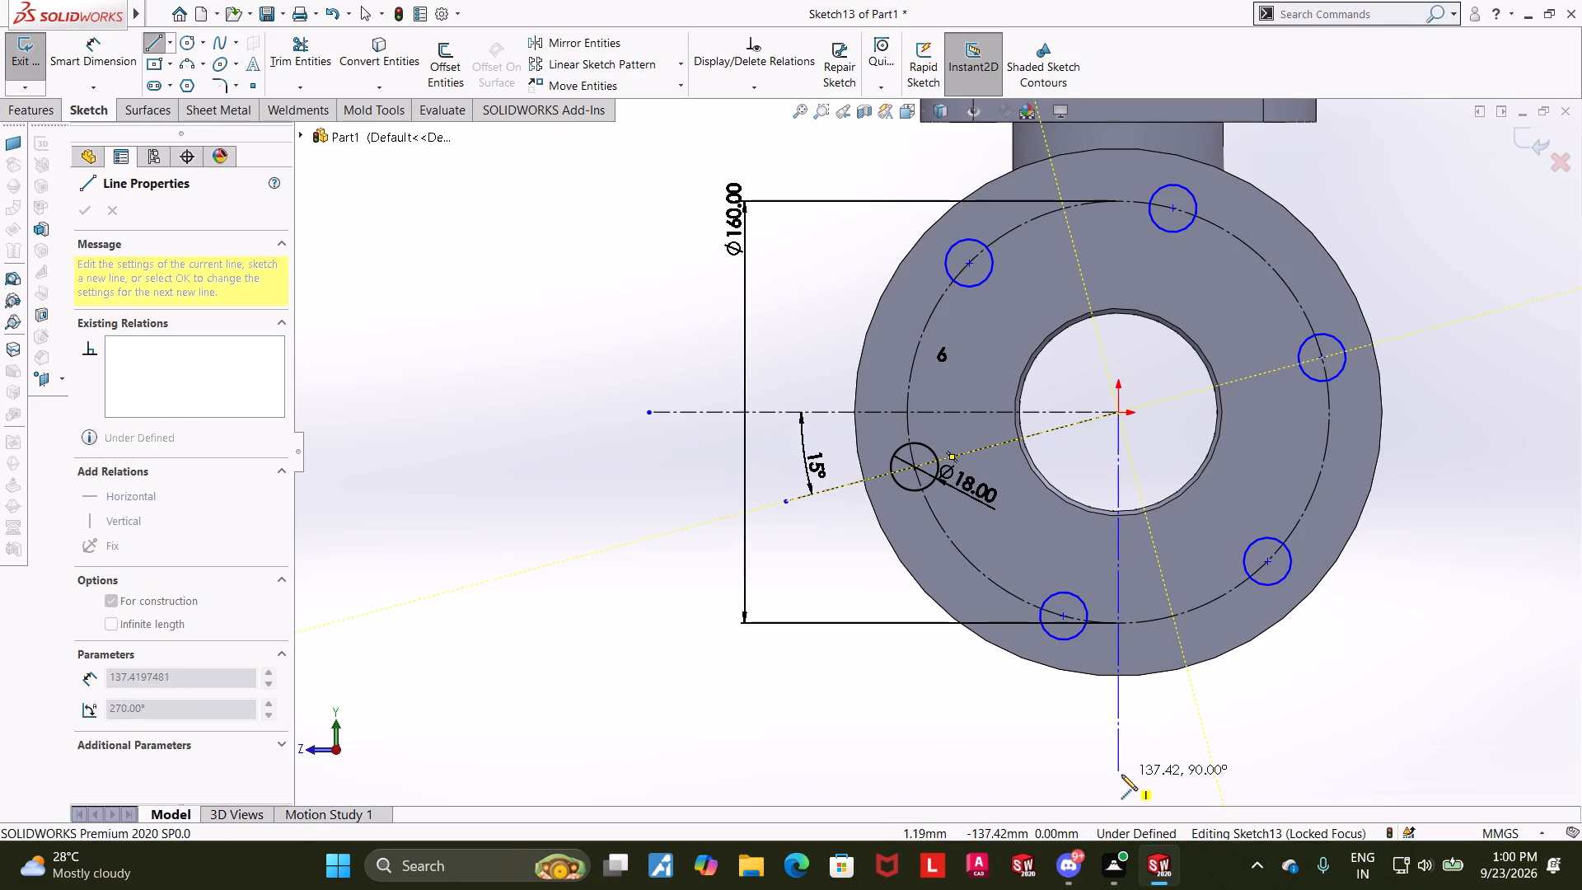
click(1121, 775)
key(Escape)
key(Escape)
key(Escape)
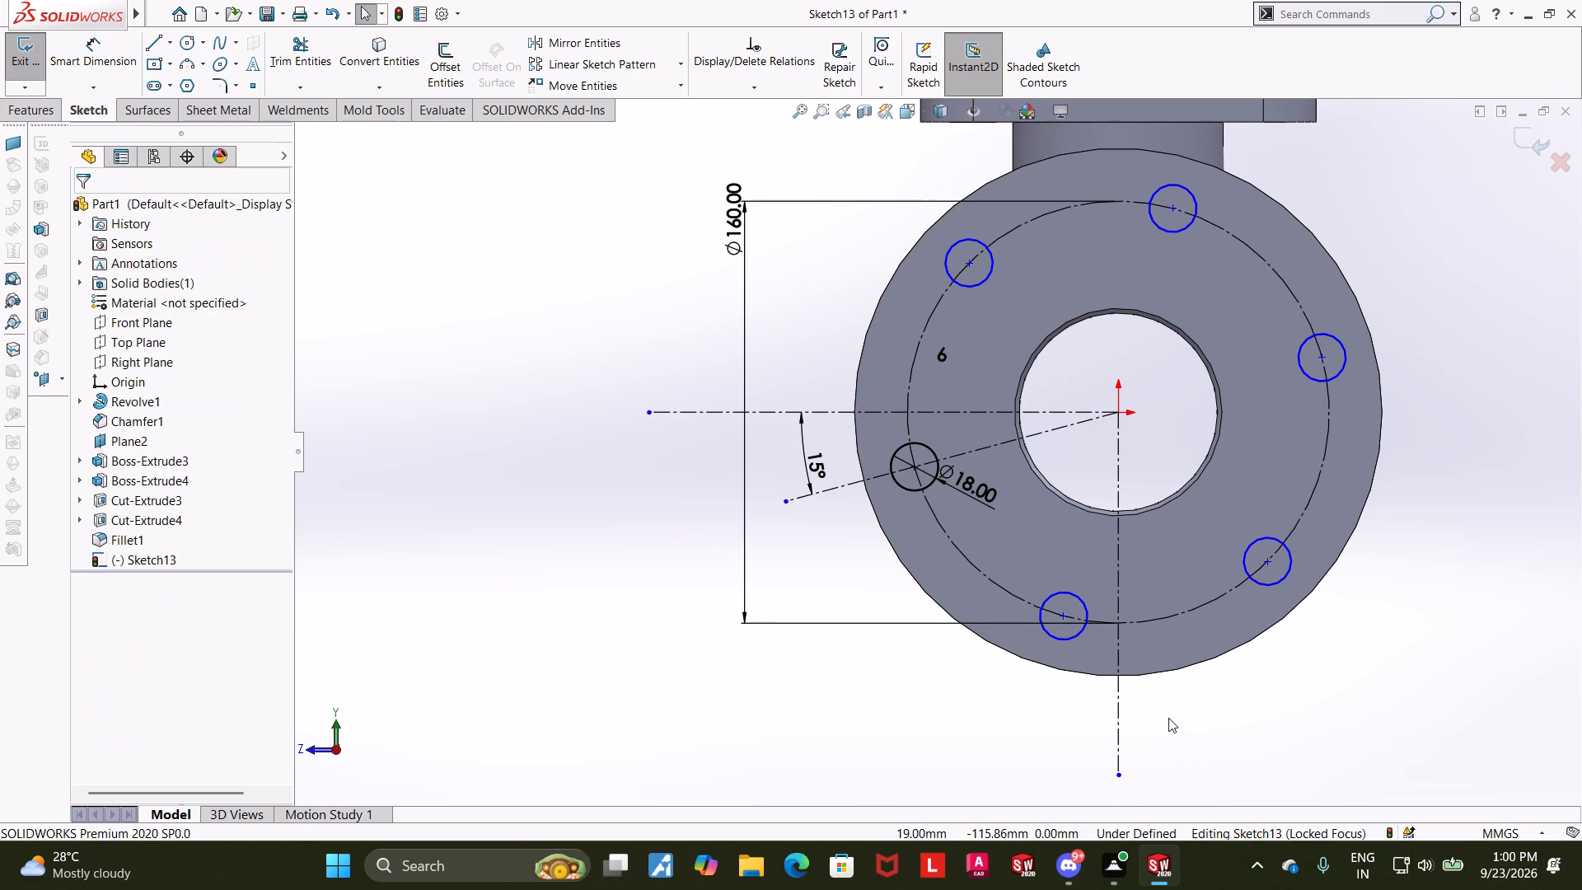
Exit the sketch and extrude-cut the six 18 mm circles Through All to drill both end flanges.
scroll(1257, 687, up, 3)
click(1332, 328)
click(1517, 139)
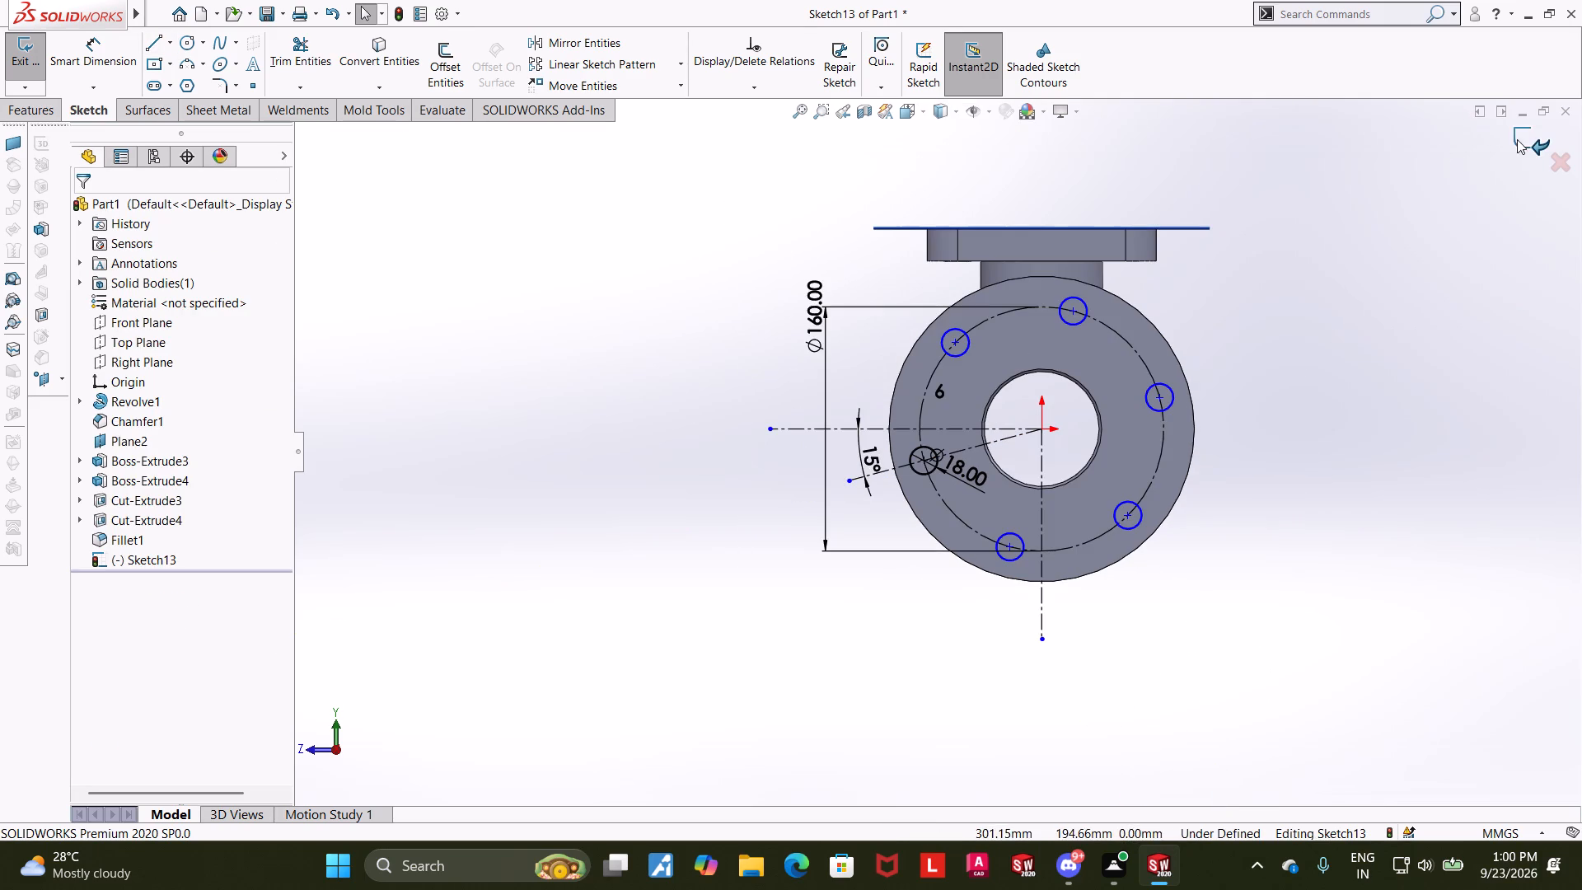
middle_drag(1295, 316, 1343, 324)
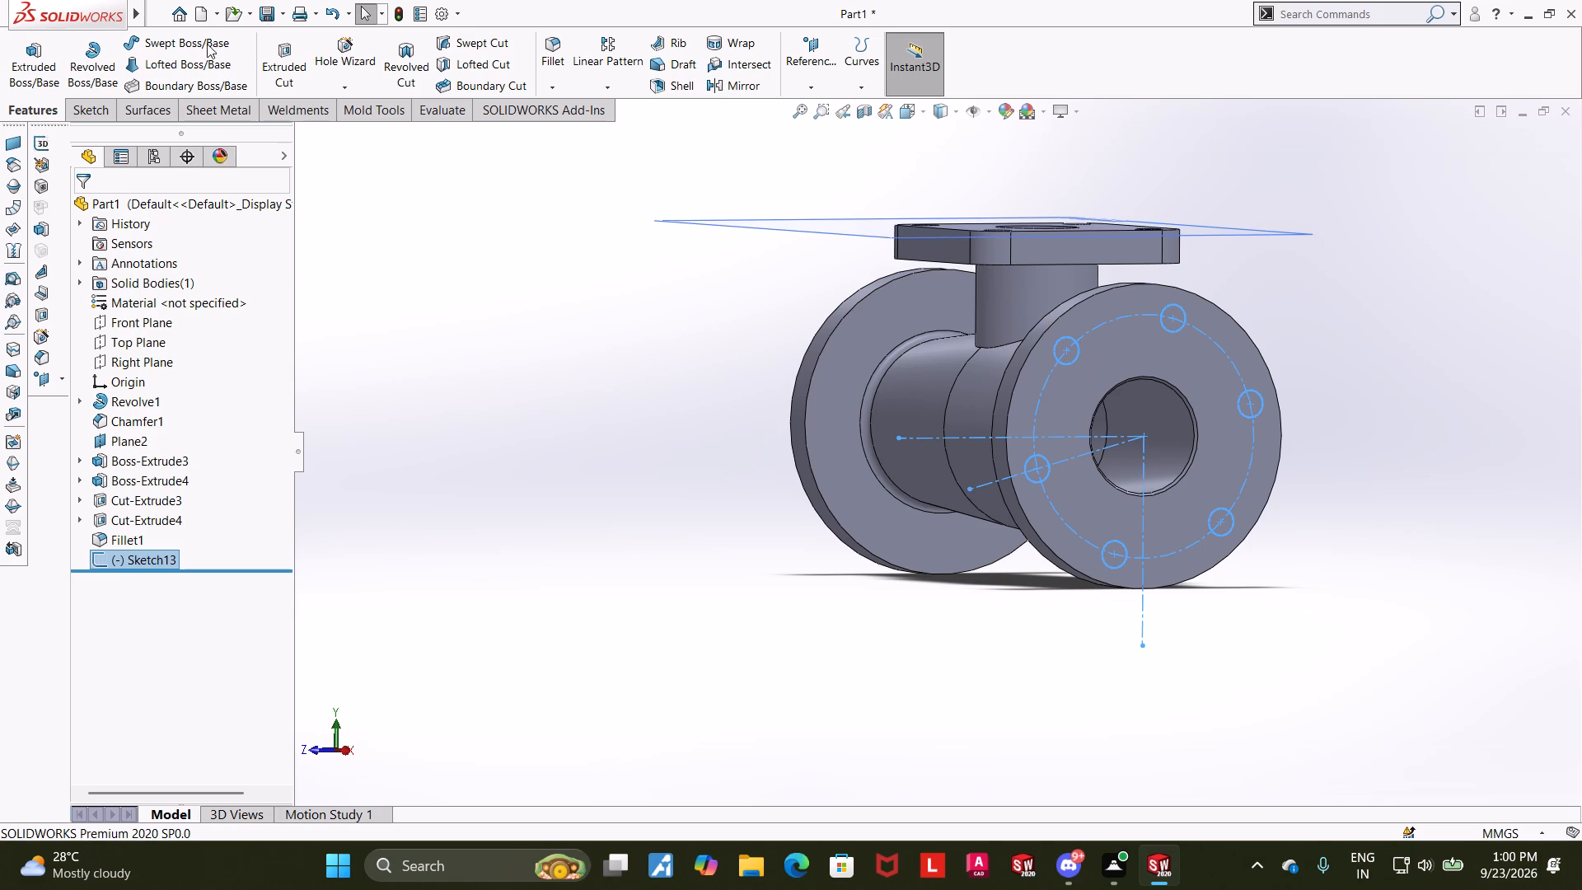
click(278, 60)
middle_drag(390, 277, 424, 284)
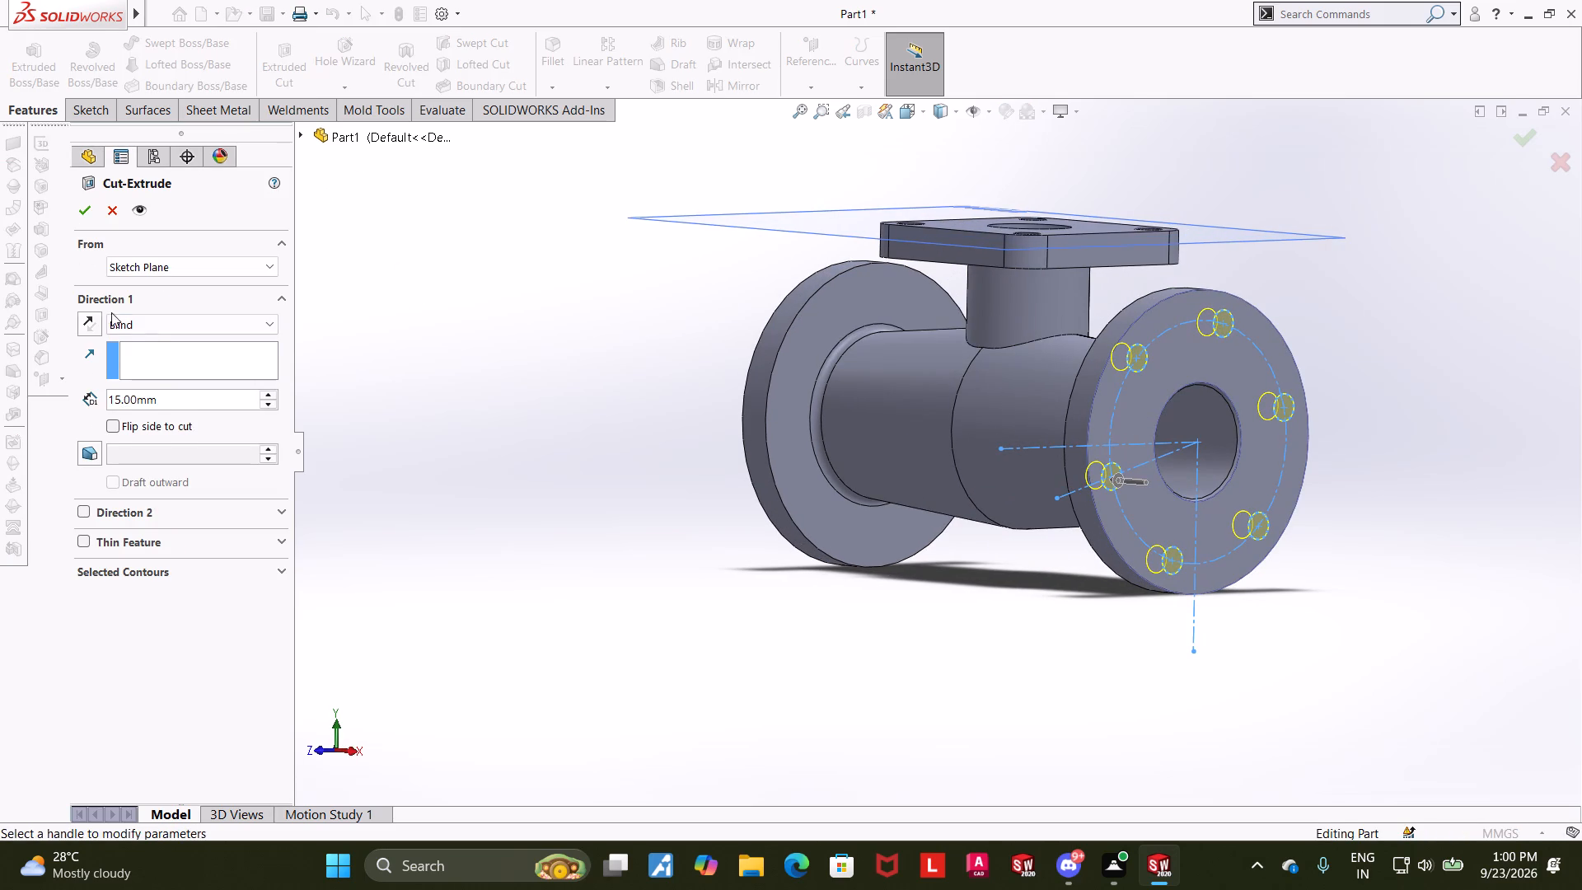
click(123, 318)
click(146, 358)
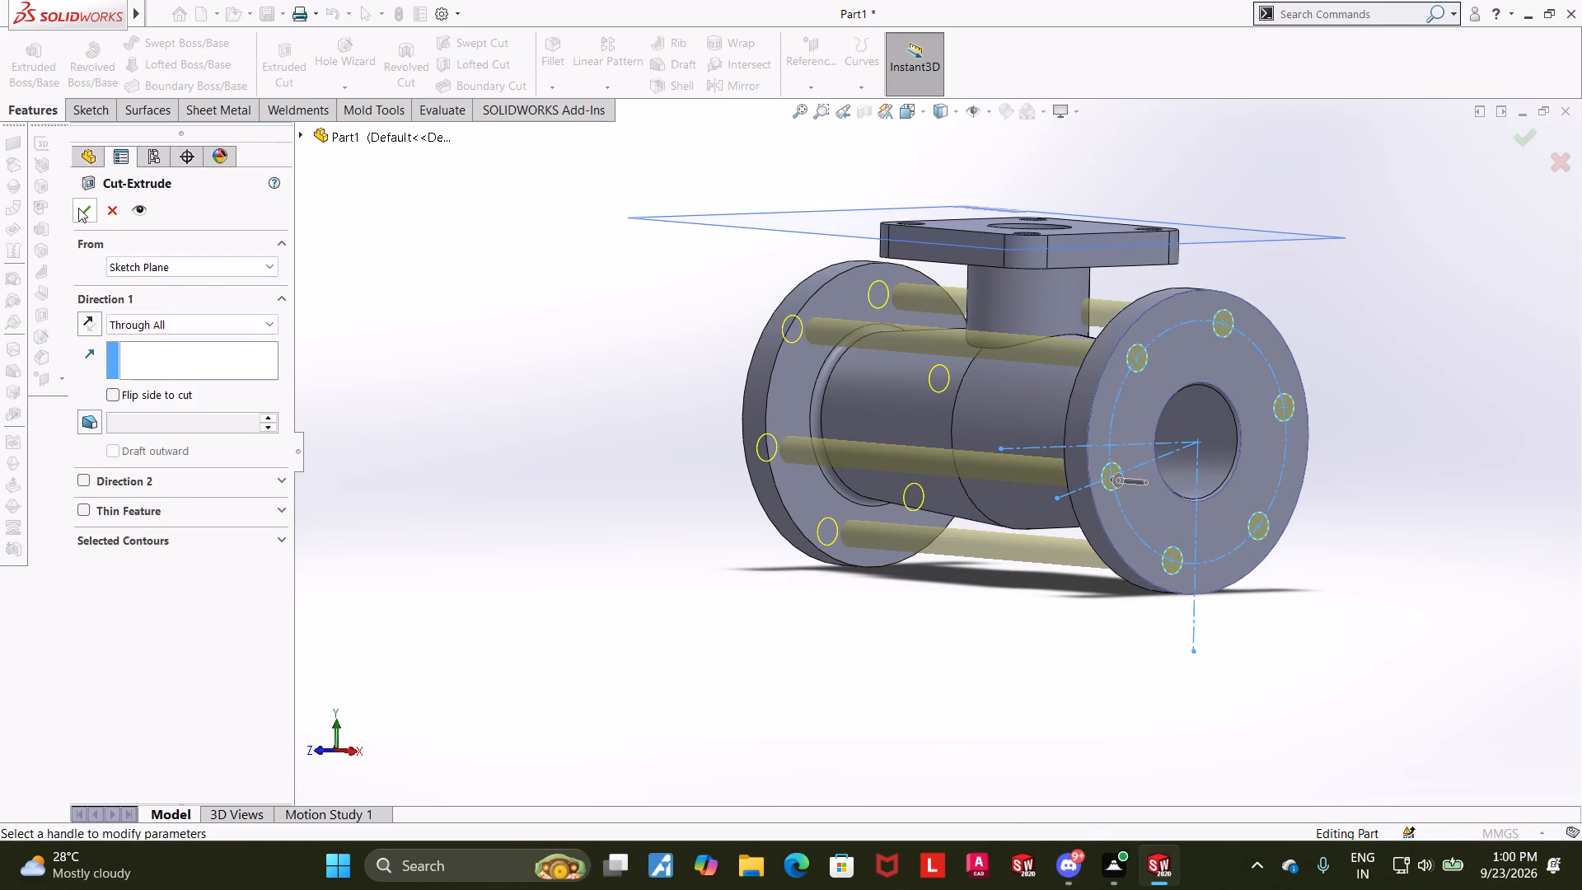
click(78, 208)
Examine the bolt holes in both end flanges from several sides.
click(604, 446)
middle_drag(520, 424, 536, 427)
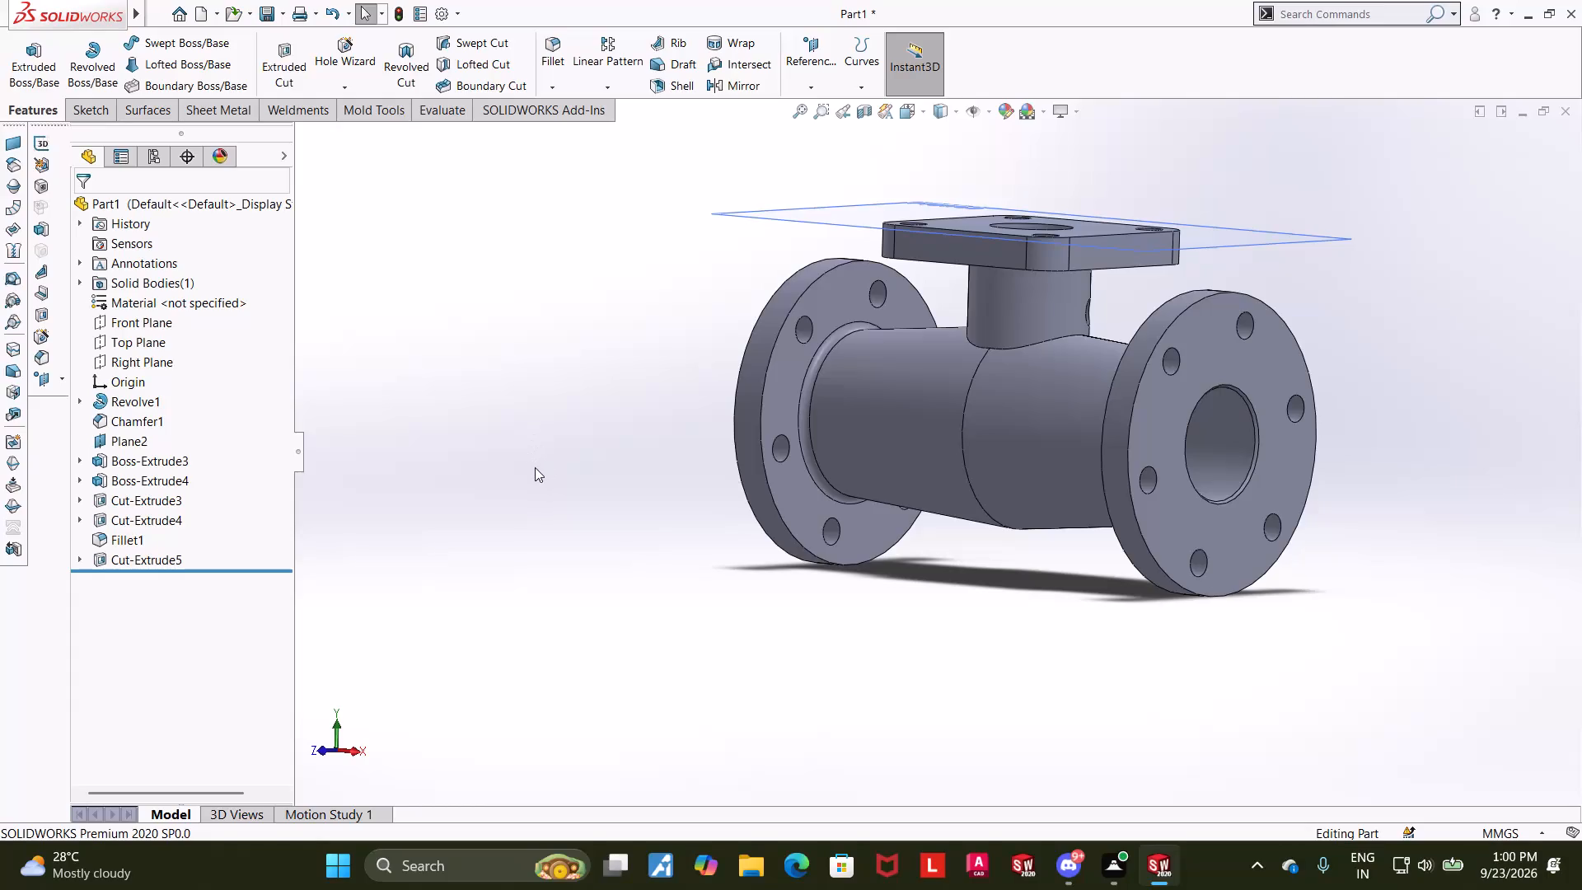
middle_drag(541, 467, 670, 520)
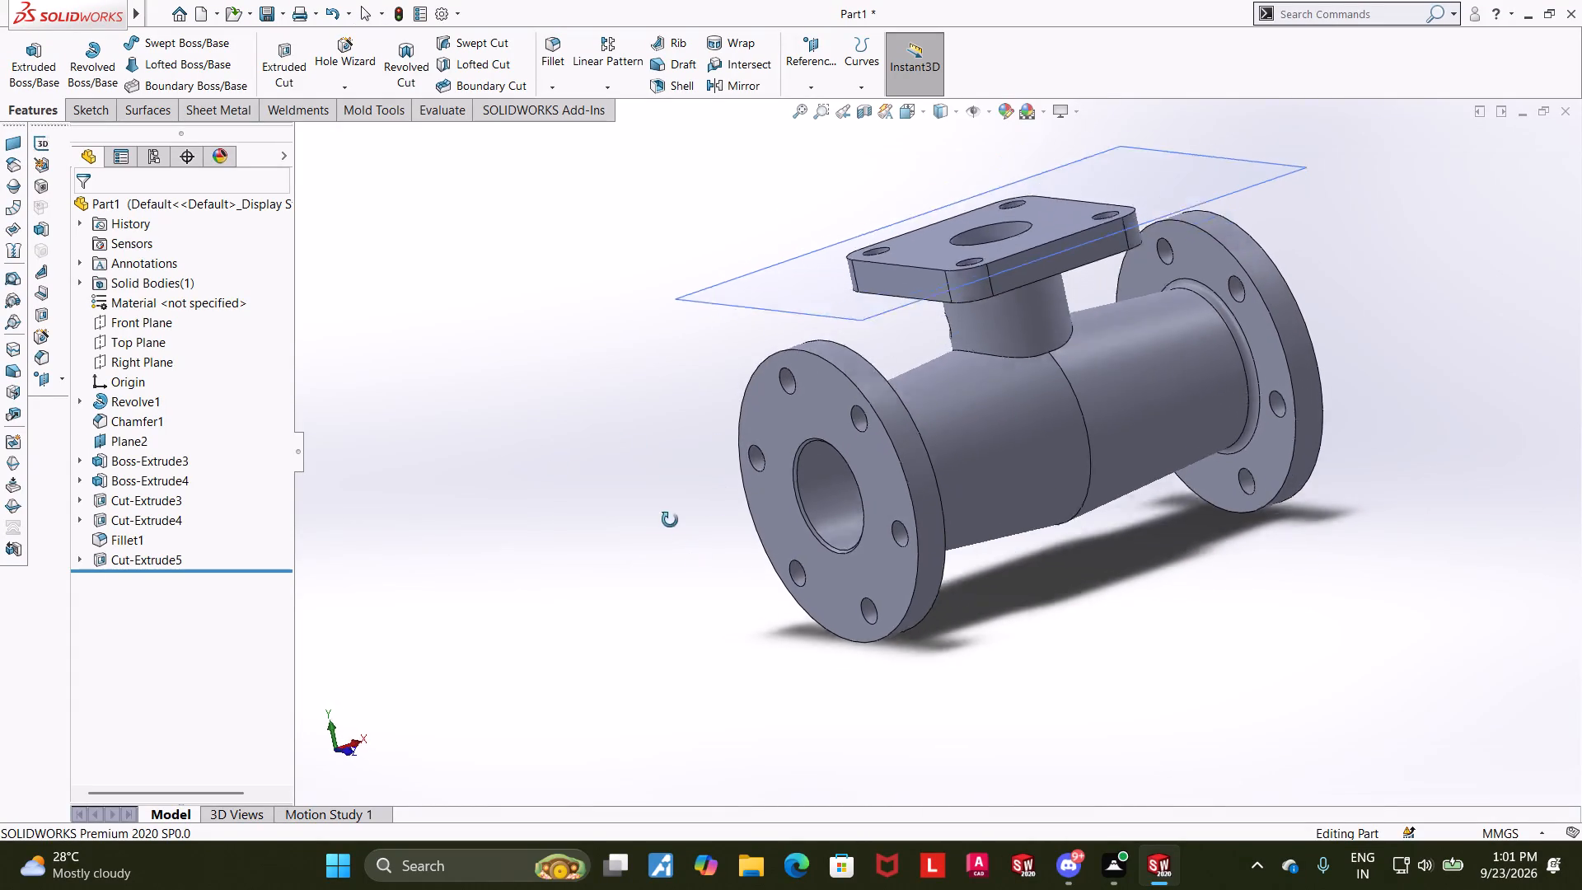
middle_drag(670, 520, 661, 513)
scroll(657, 504, up, 1)
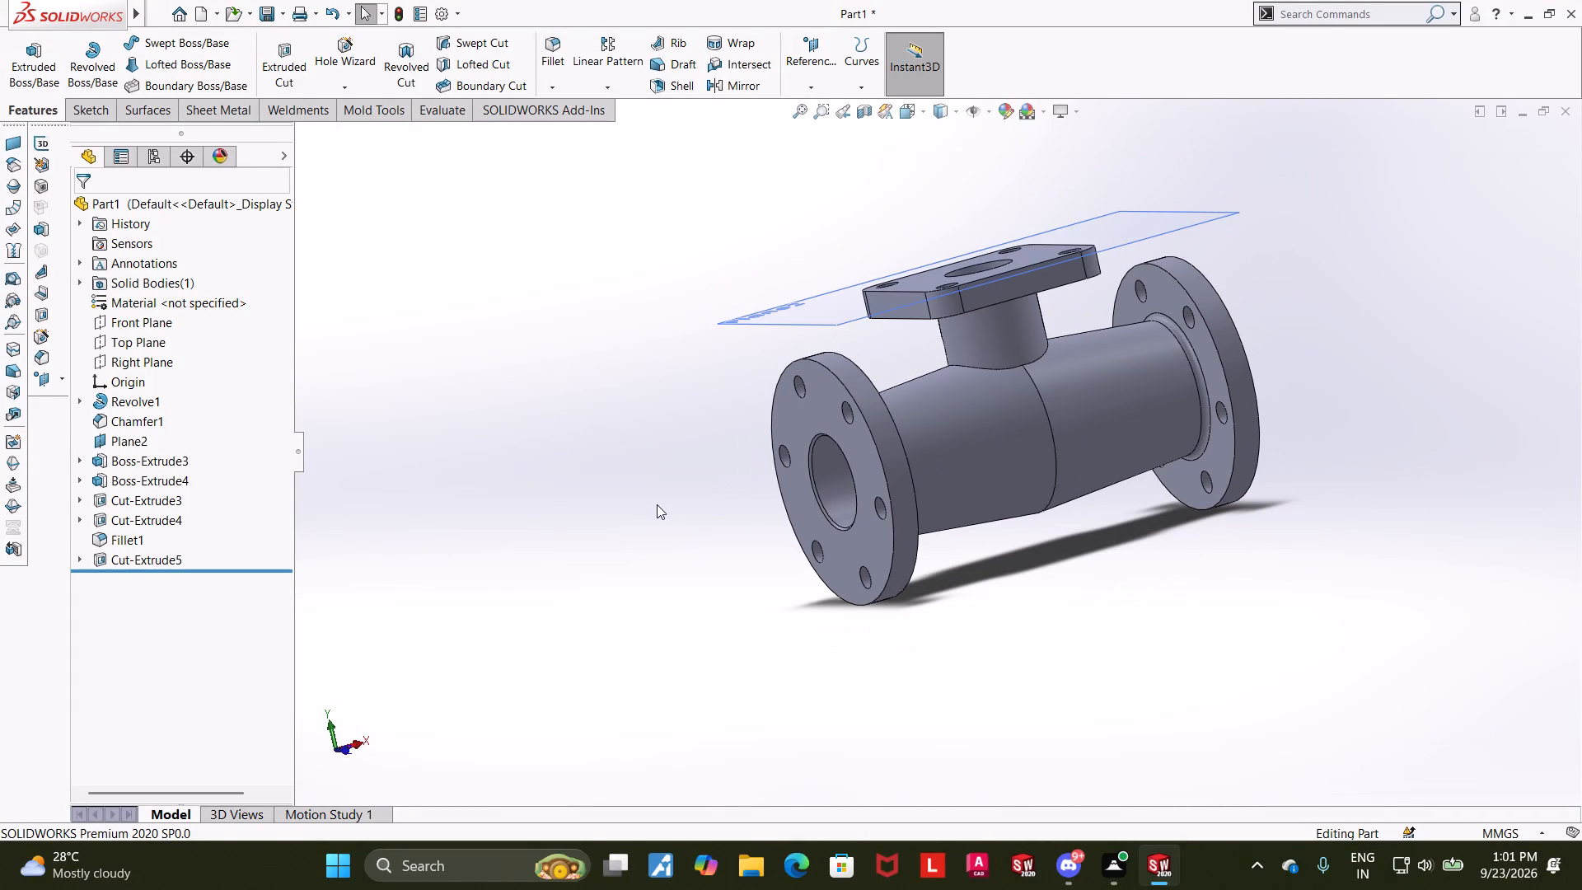
middle_drag(708, 510, 635, 583)
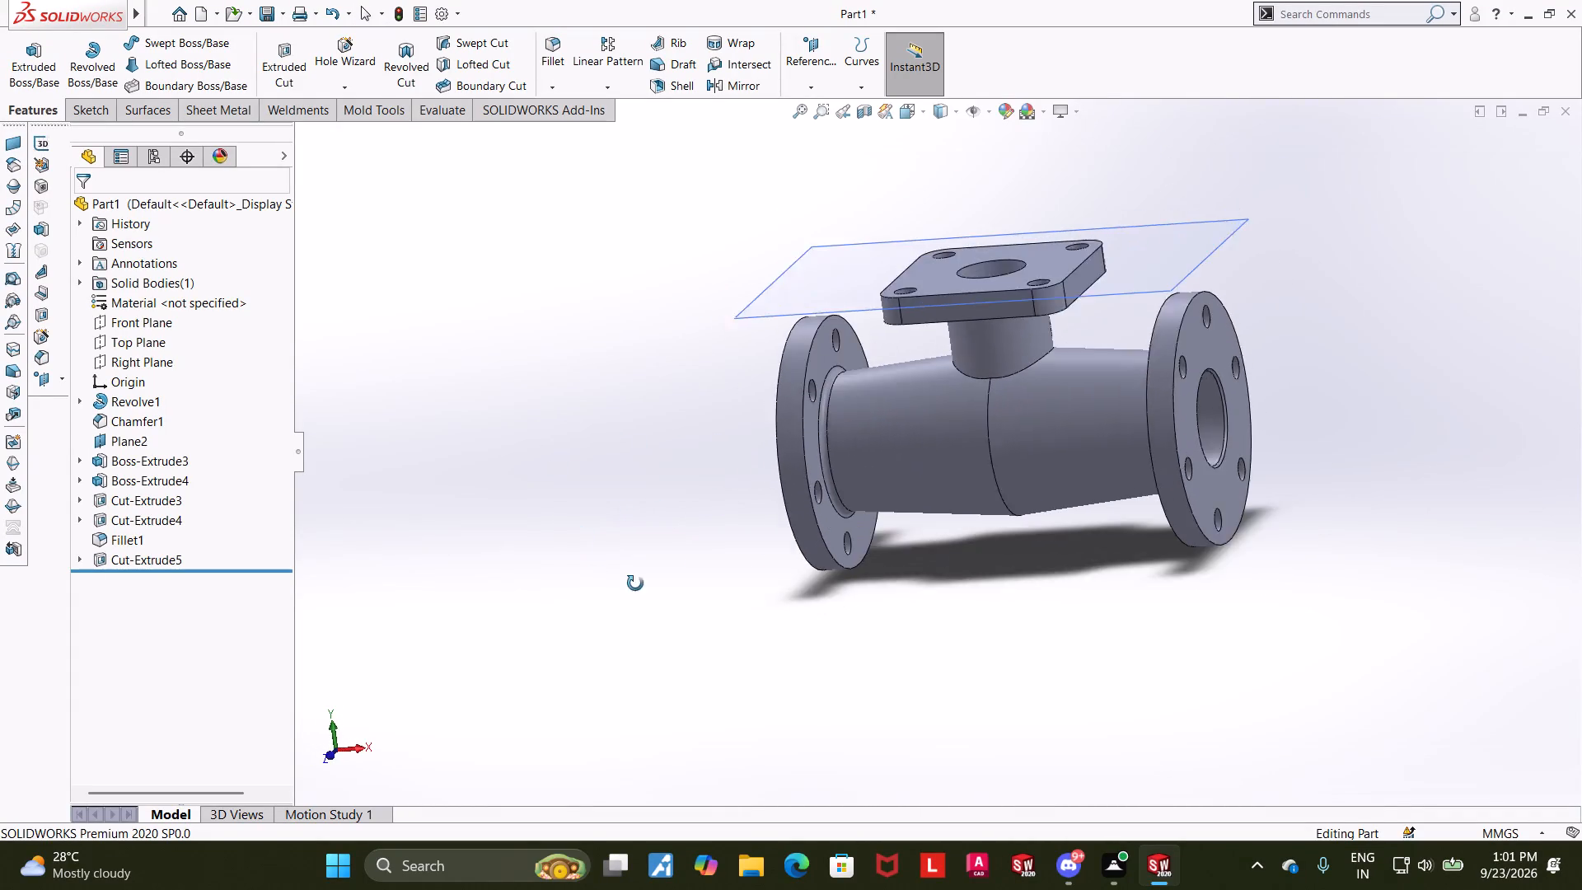
middle_drag(635, 583, 639, 583)
scroll(639, 583, up, 1)
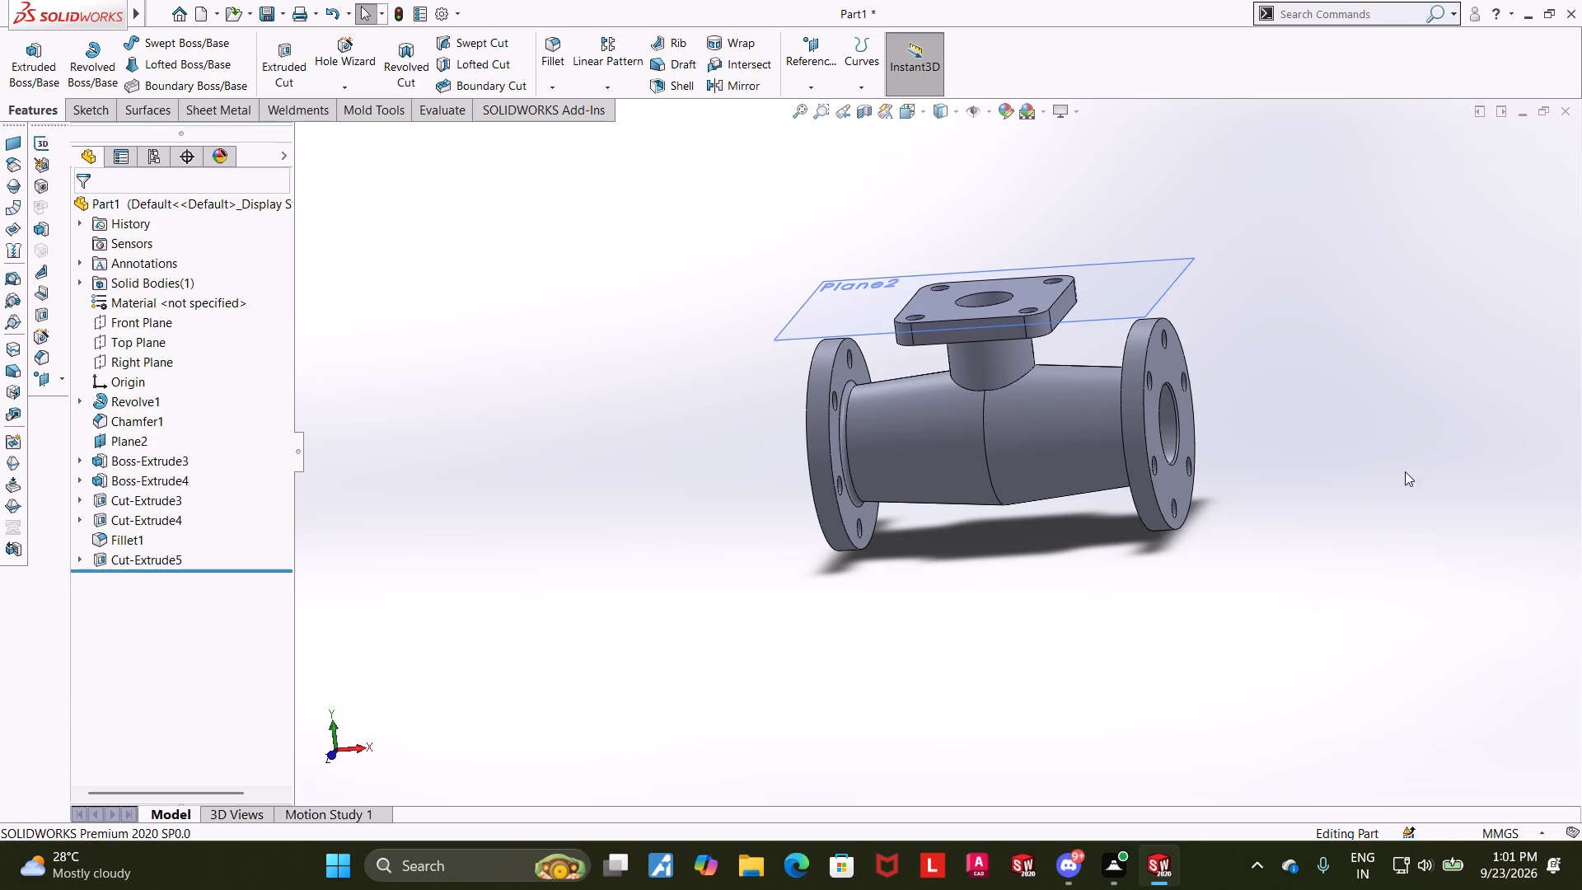
Edit the branch's 55 mm counterbore cut to add a 1° draft, leaving Draft outward off.
middle_drag(1363, 472, 1390, 508)
scroll(1102, 321, down, 5)
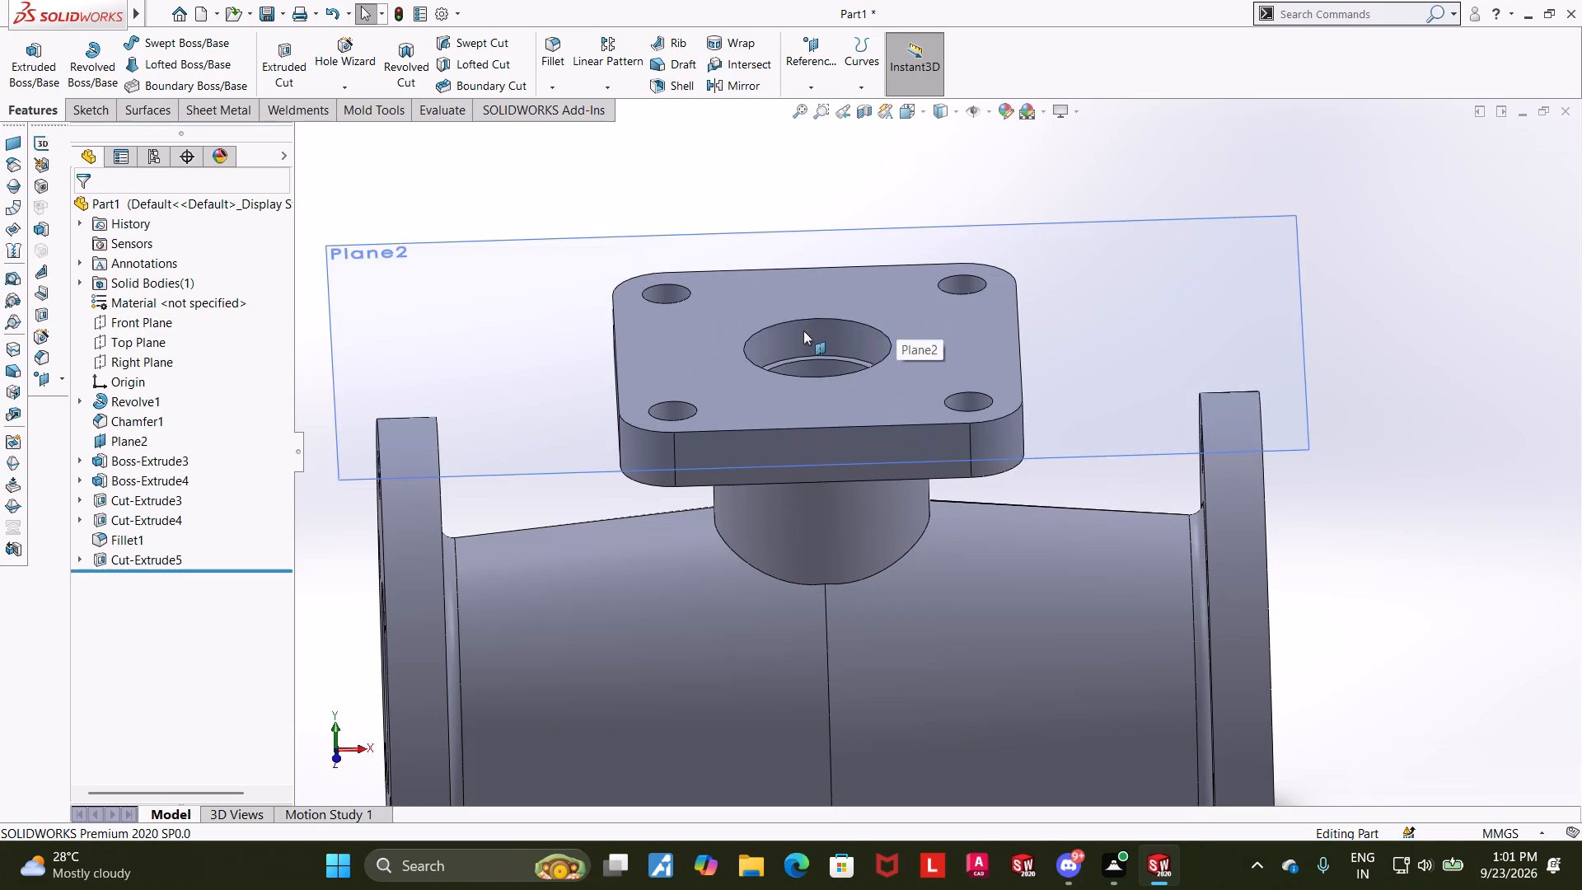
click(150, 518)
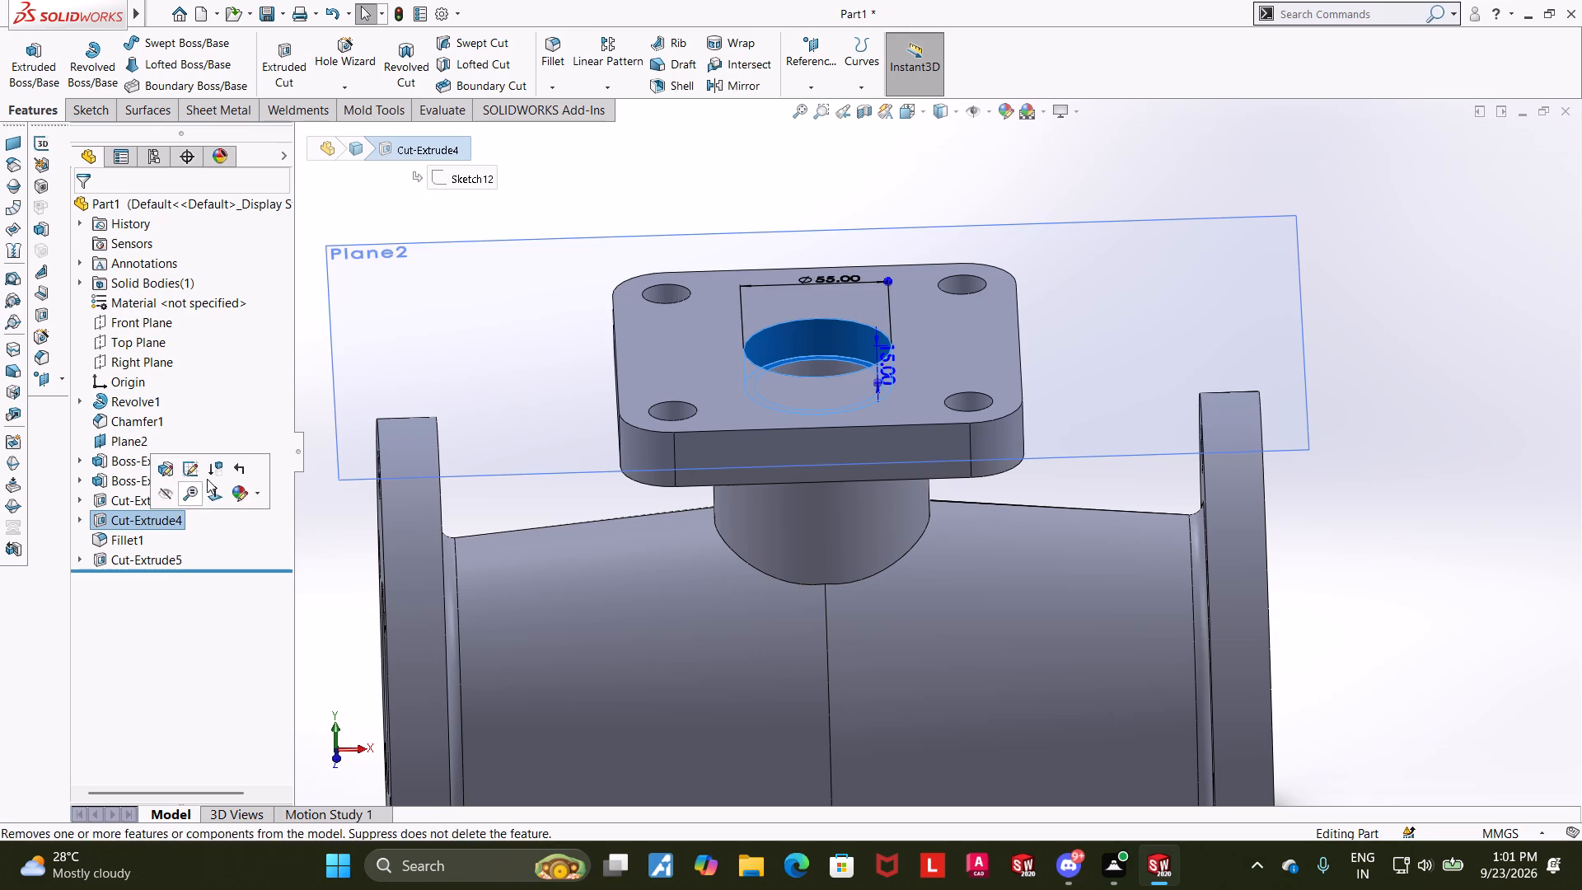
click(166, 476)
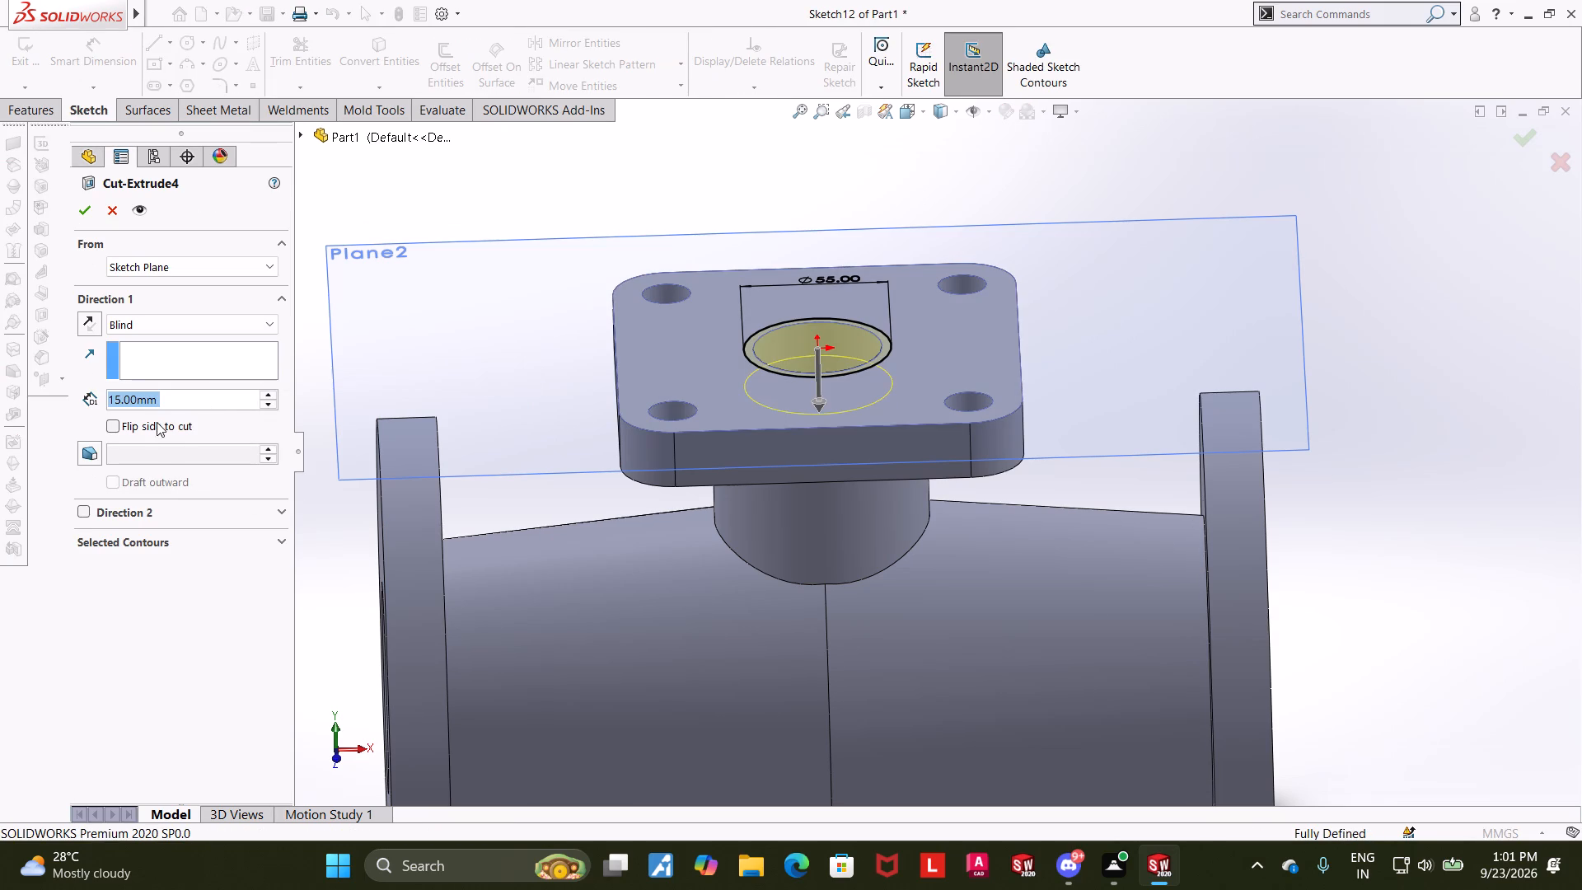
click(91, 460)
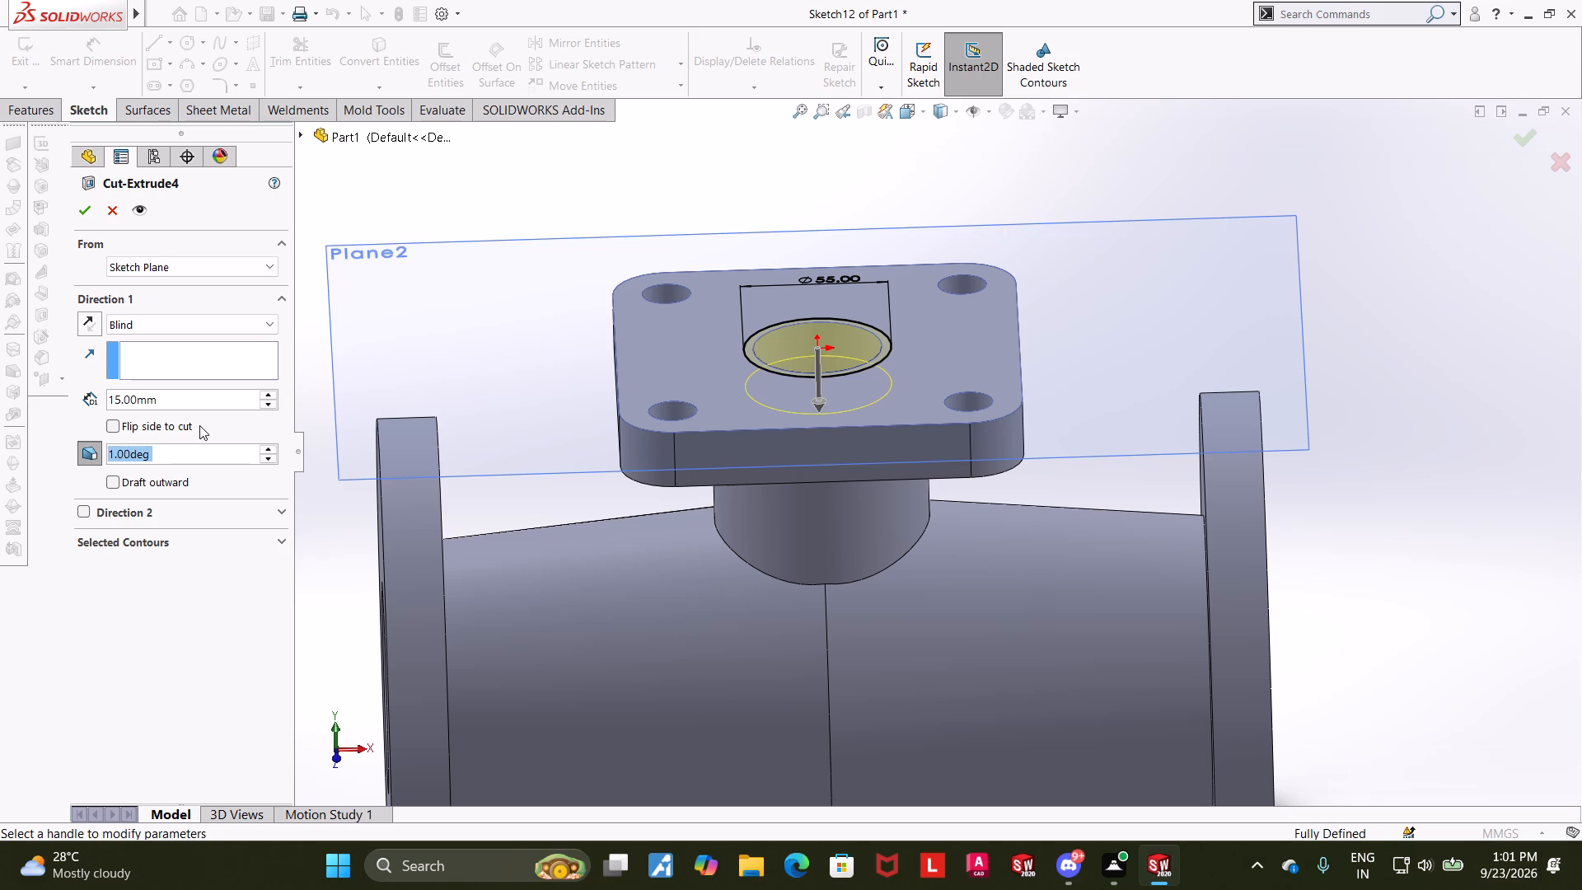
click(115, 485)
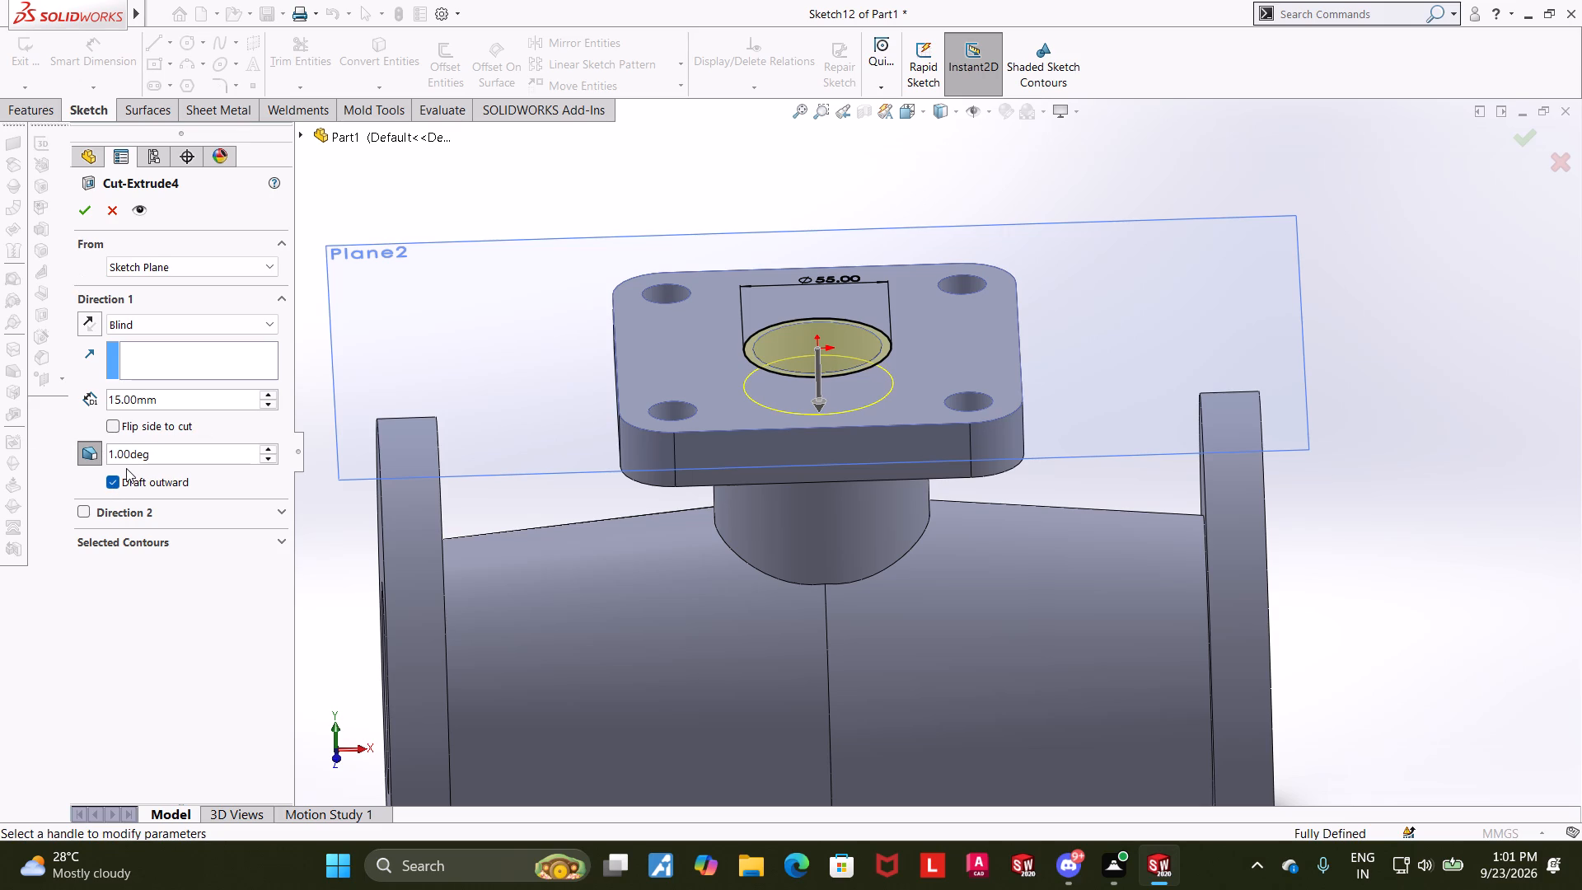
click(115, 482)
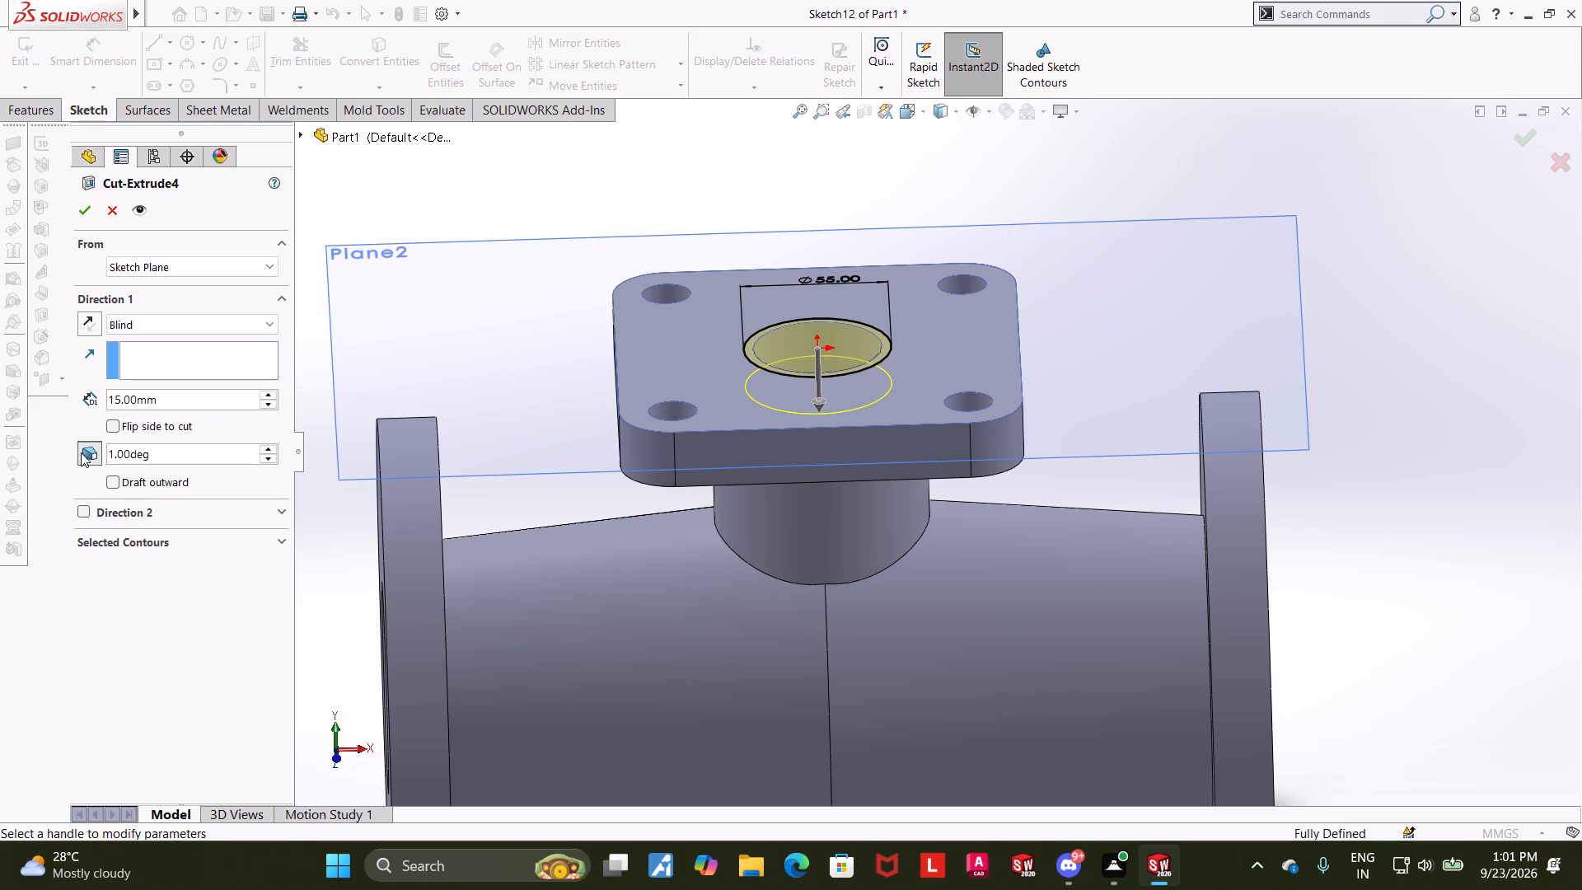
click(88, 199)
Fillet the inner edge of the counterbore ledge in the branch bore with a 3 mm radius.
scroll(1350, 510, up, 2)
click(1350, 510)
scroll(1312, 490, up, 1)
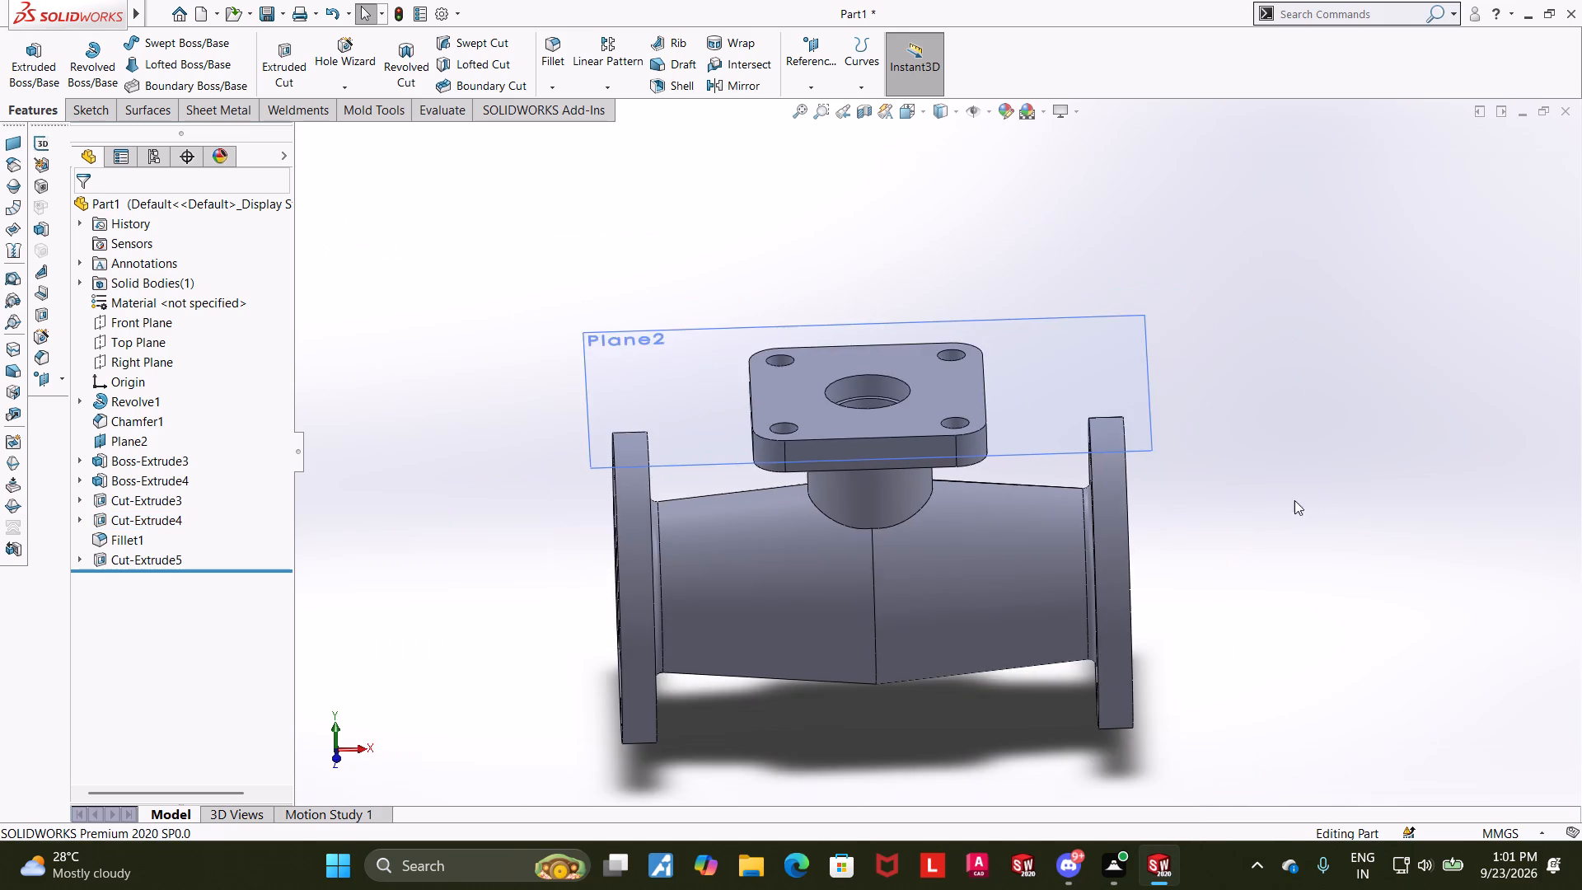
middle_drag(1262, 584, 1238, 635)
click(1342, 484)
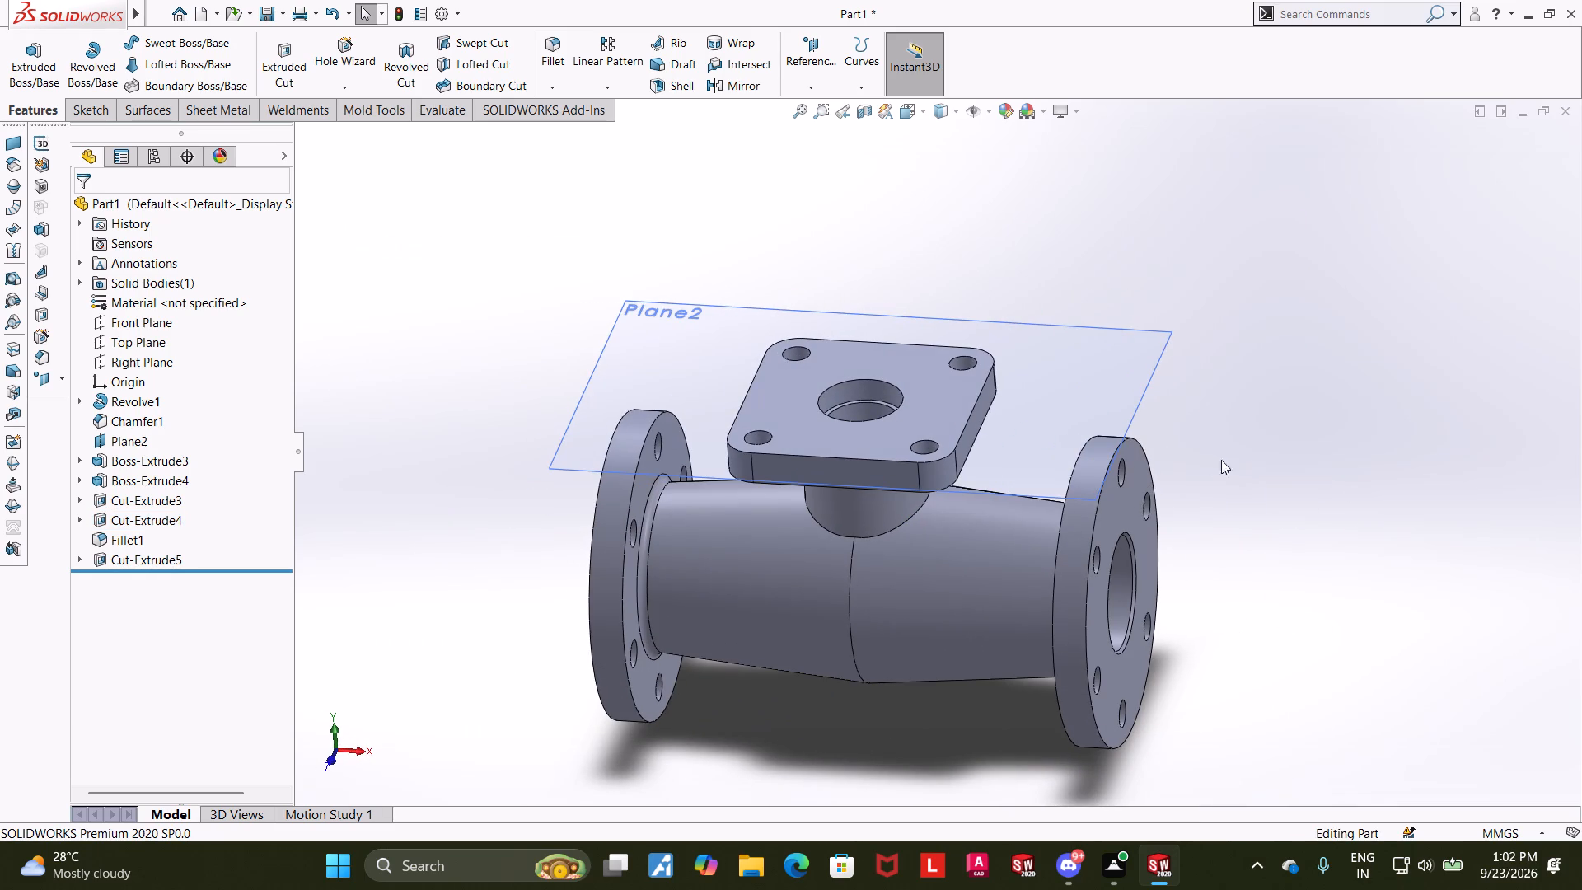
middle_drag(981, 382, 1027, 470)
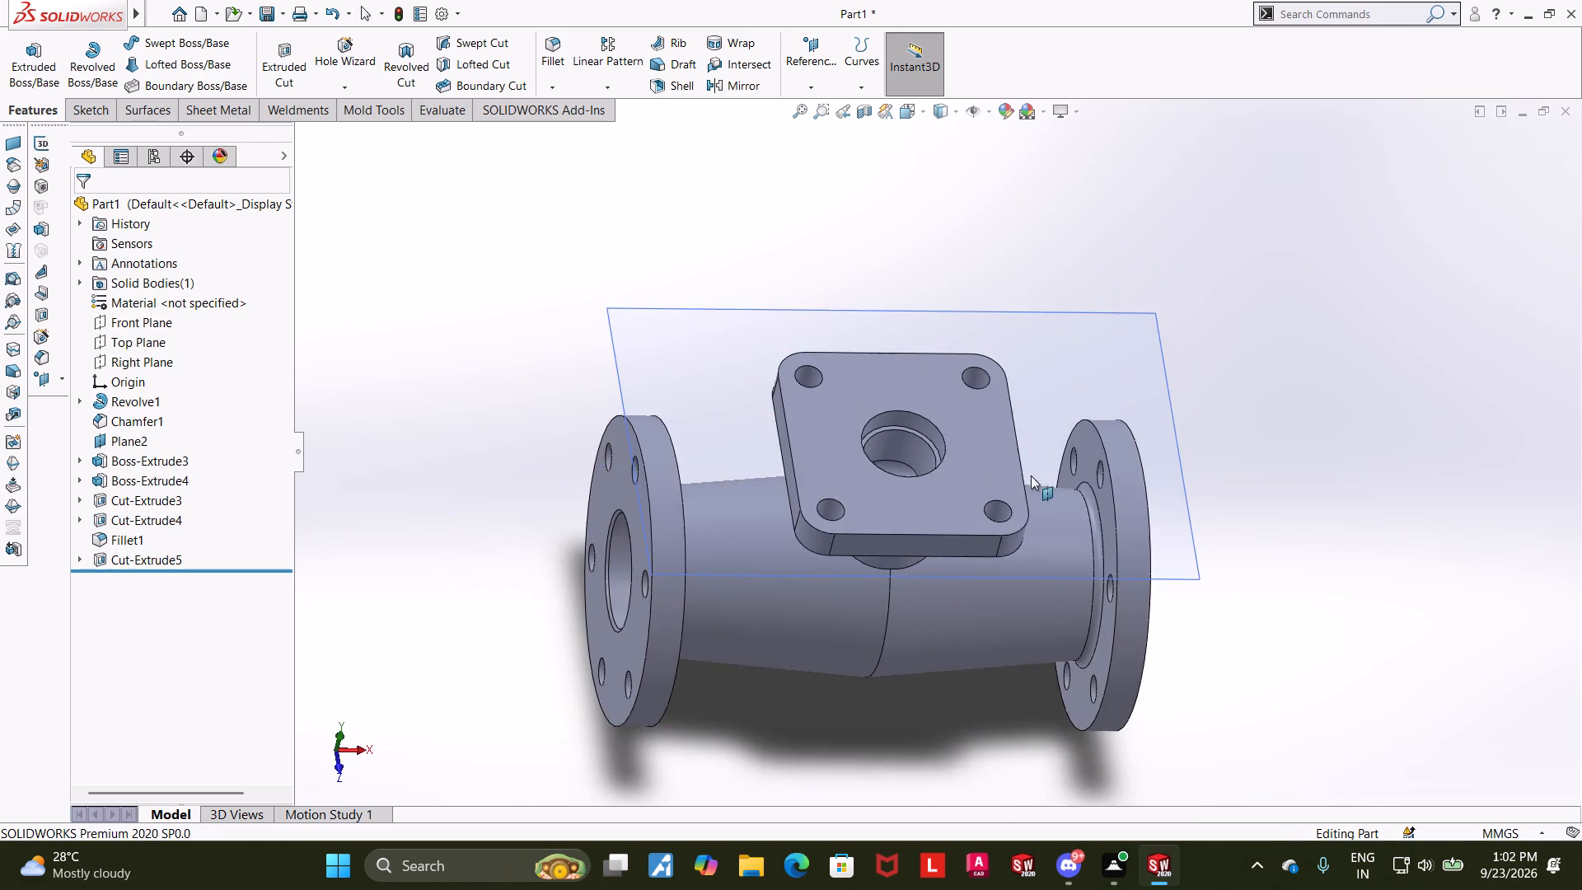
scroll(897, 449, down, 5)
click(556, 51)
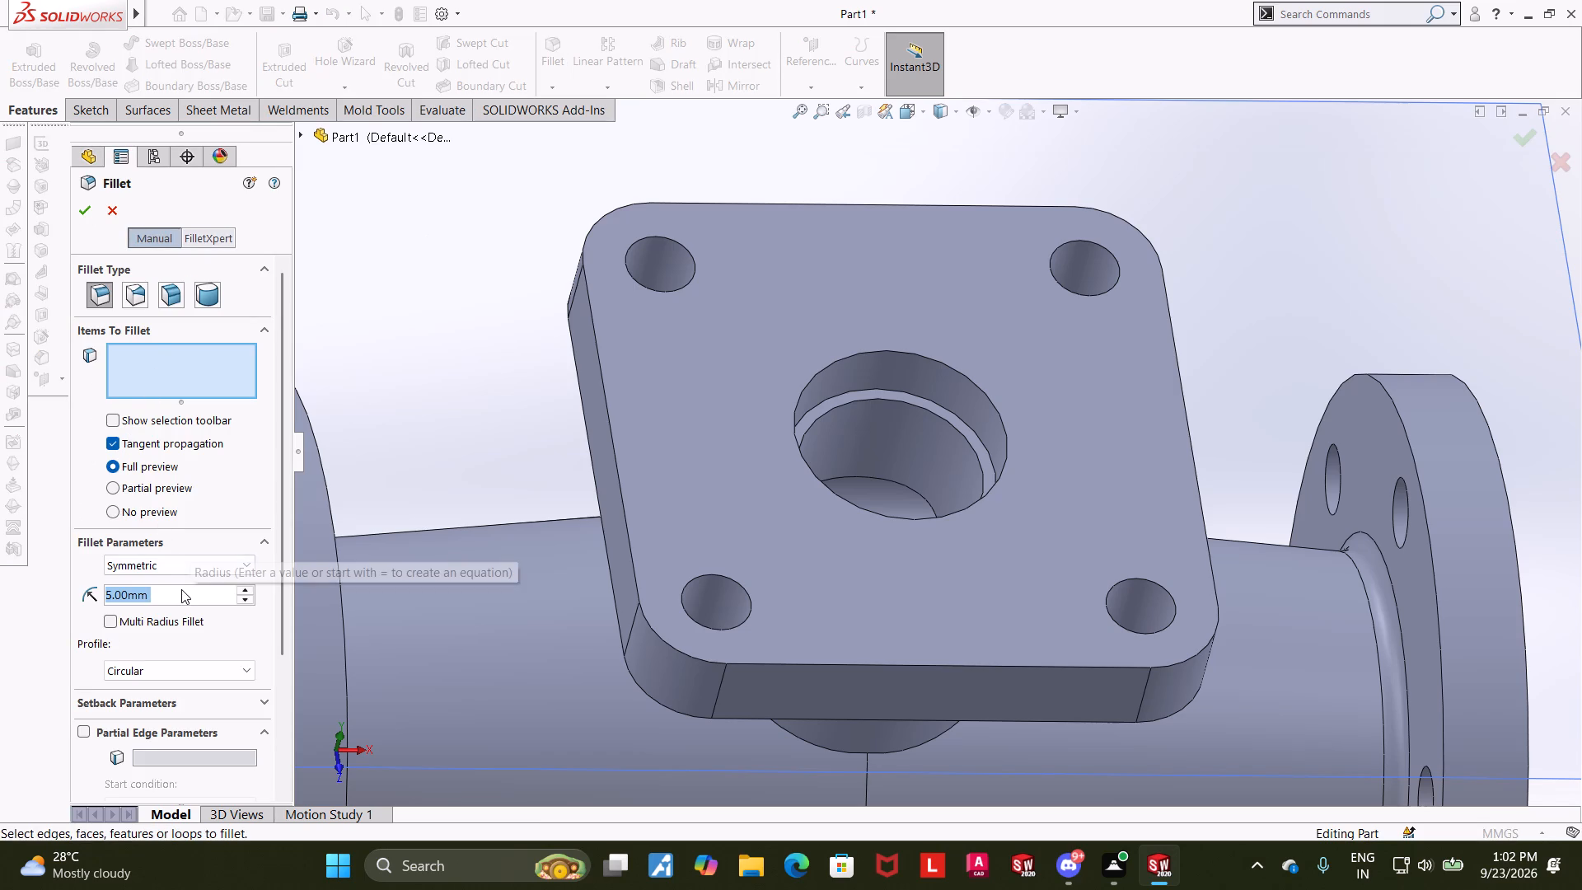
key(3)
key(Return)
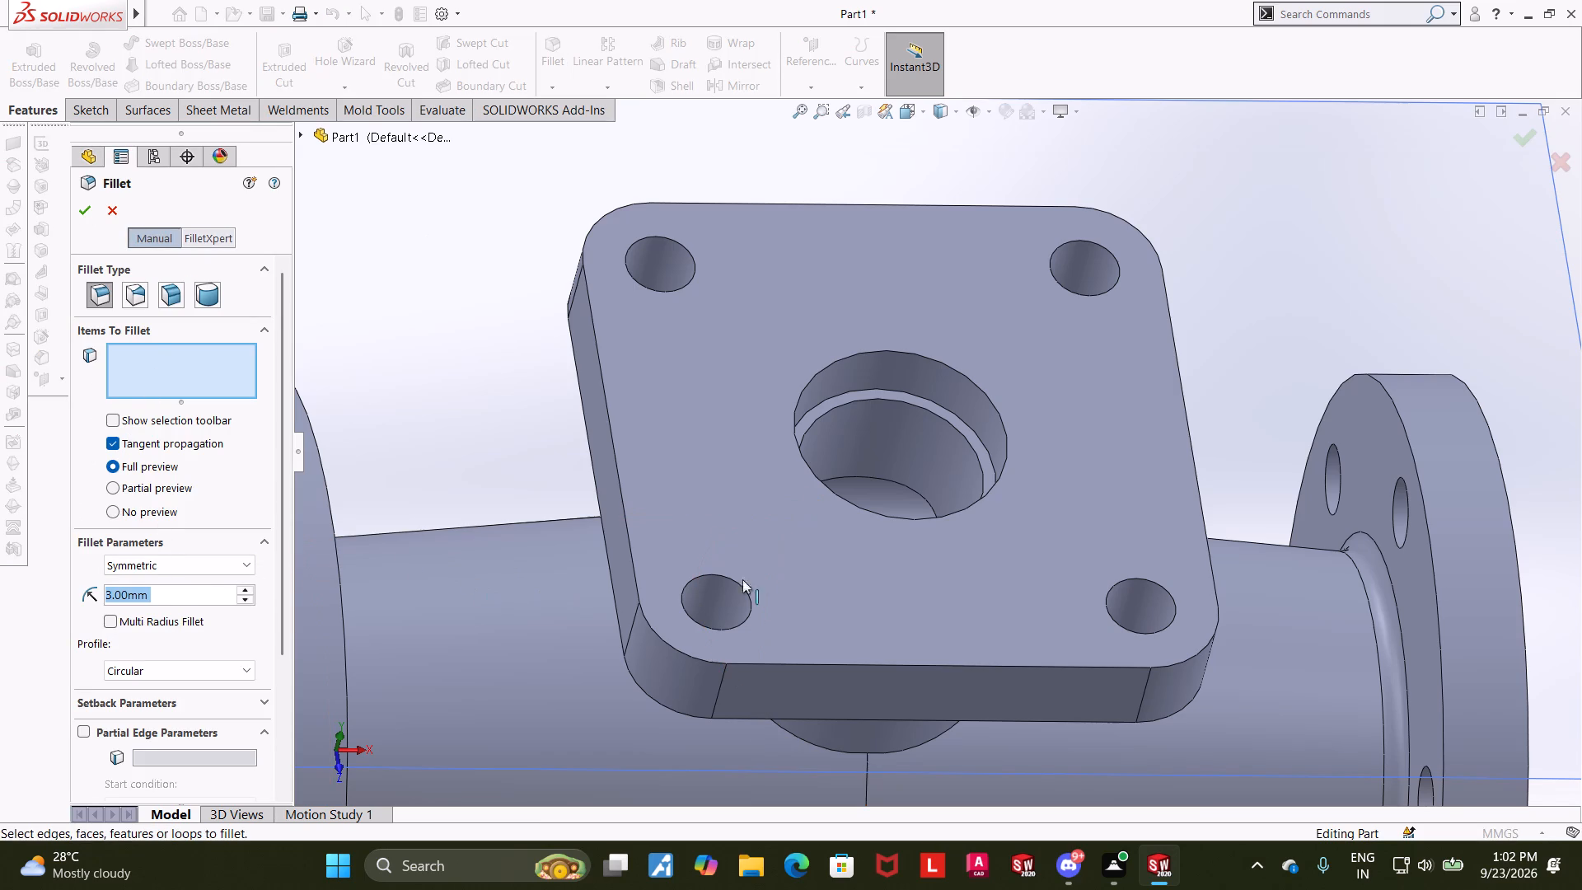
click(992, 461)
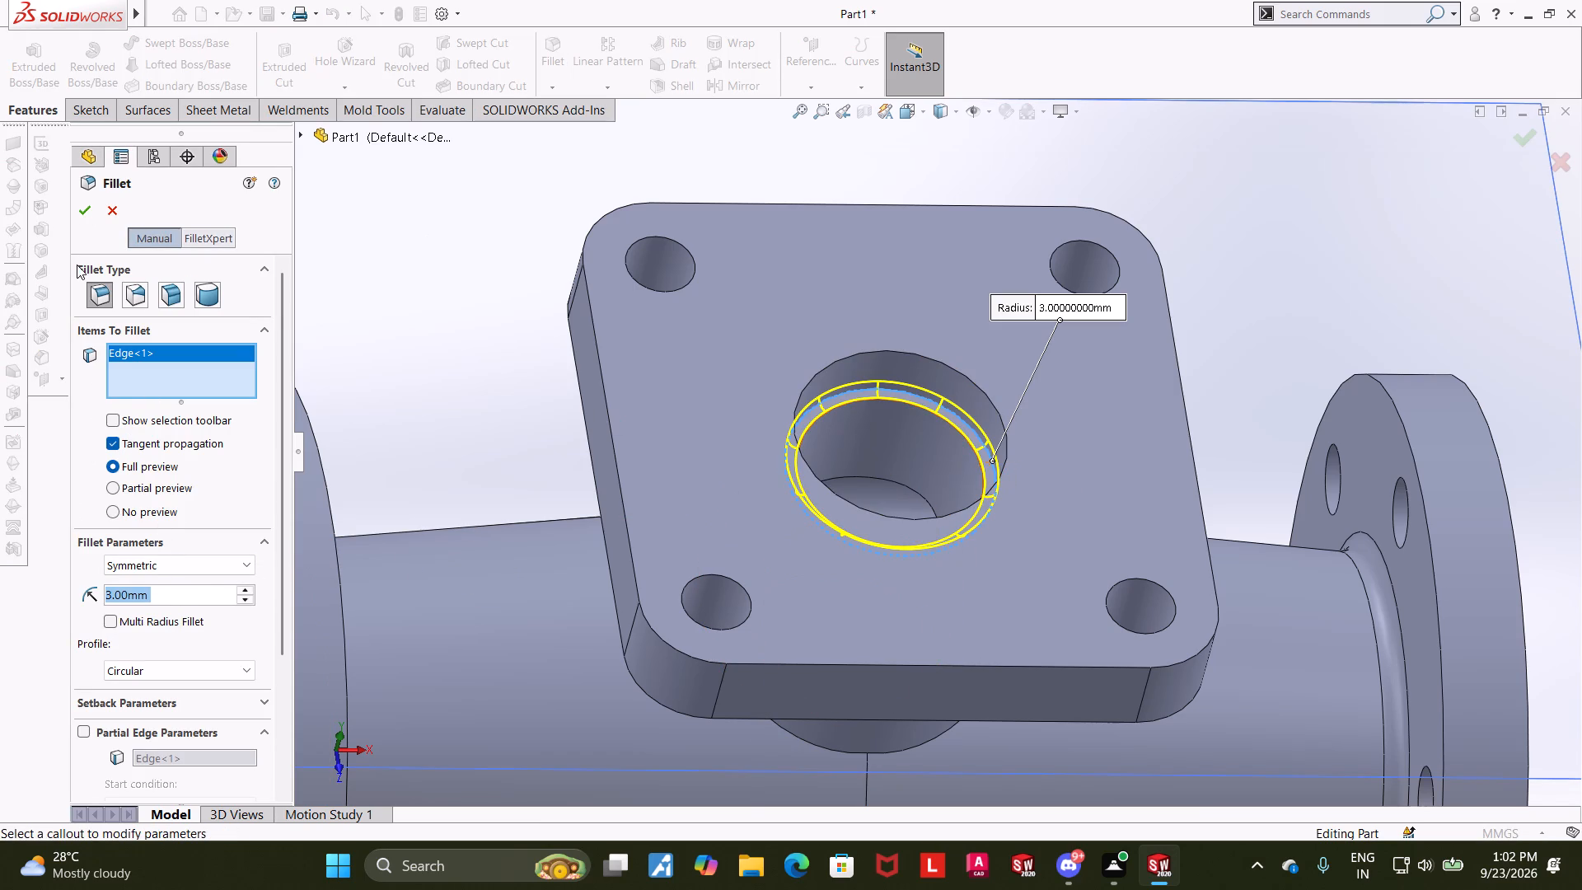
click(86, 210)
click(417, 393)
Examine the body from several sides and look through the main bore at the branch opening.
scroll(442, 399, up, 5)
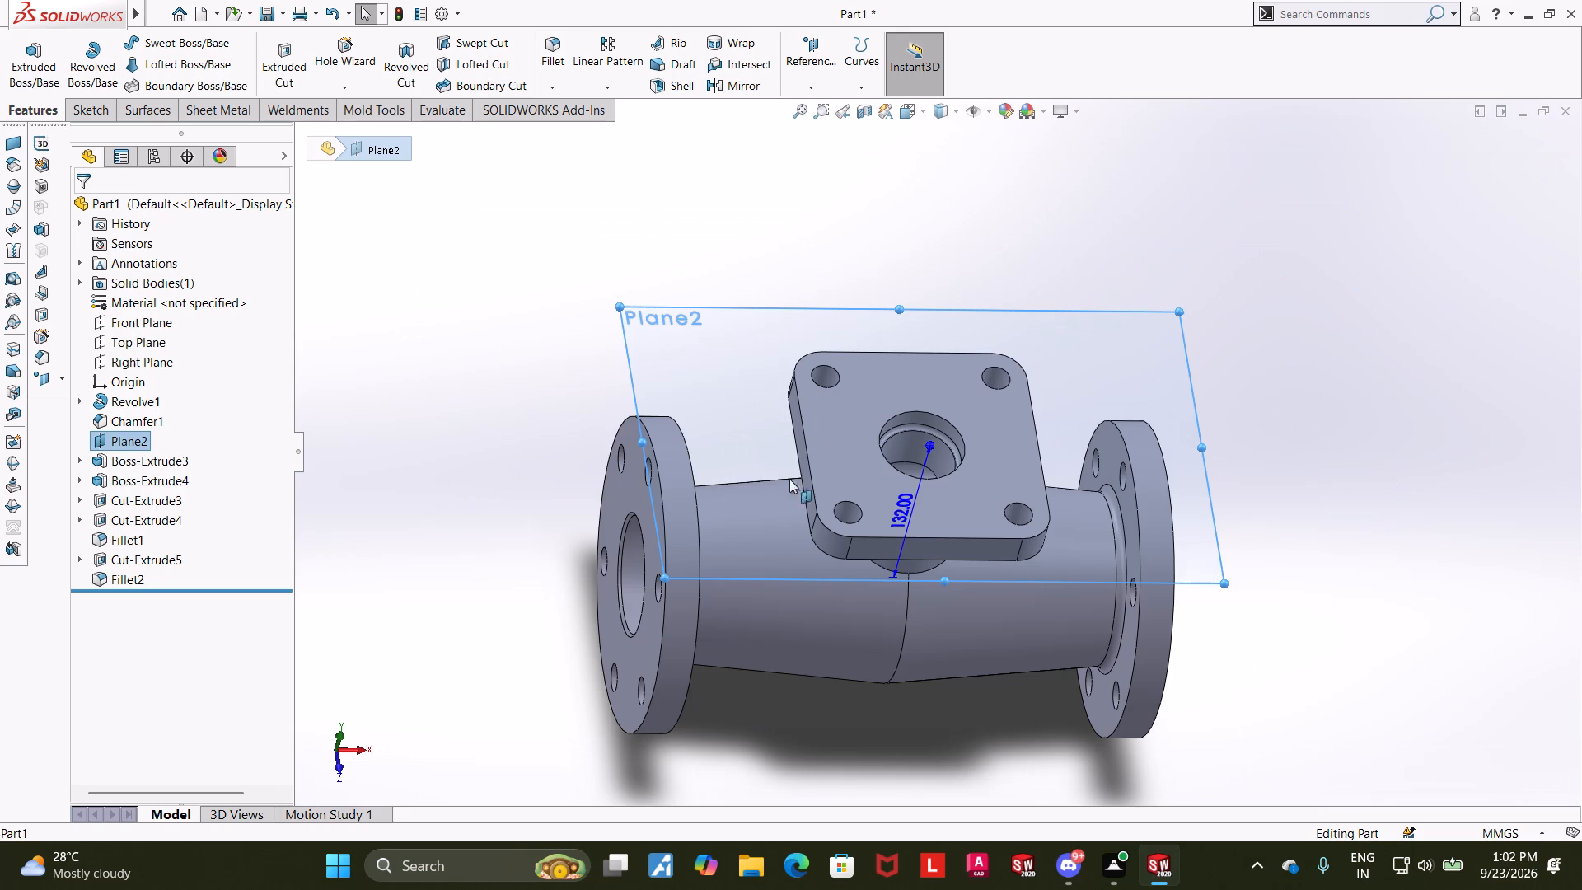
click(1268, 635)
middle_drag(1303, 612, 1273, 567)
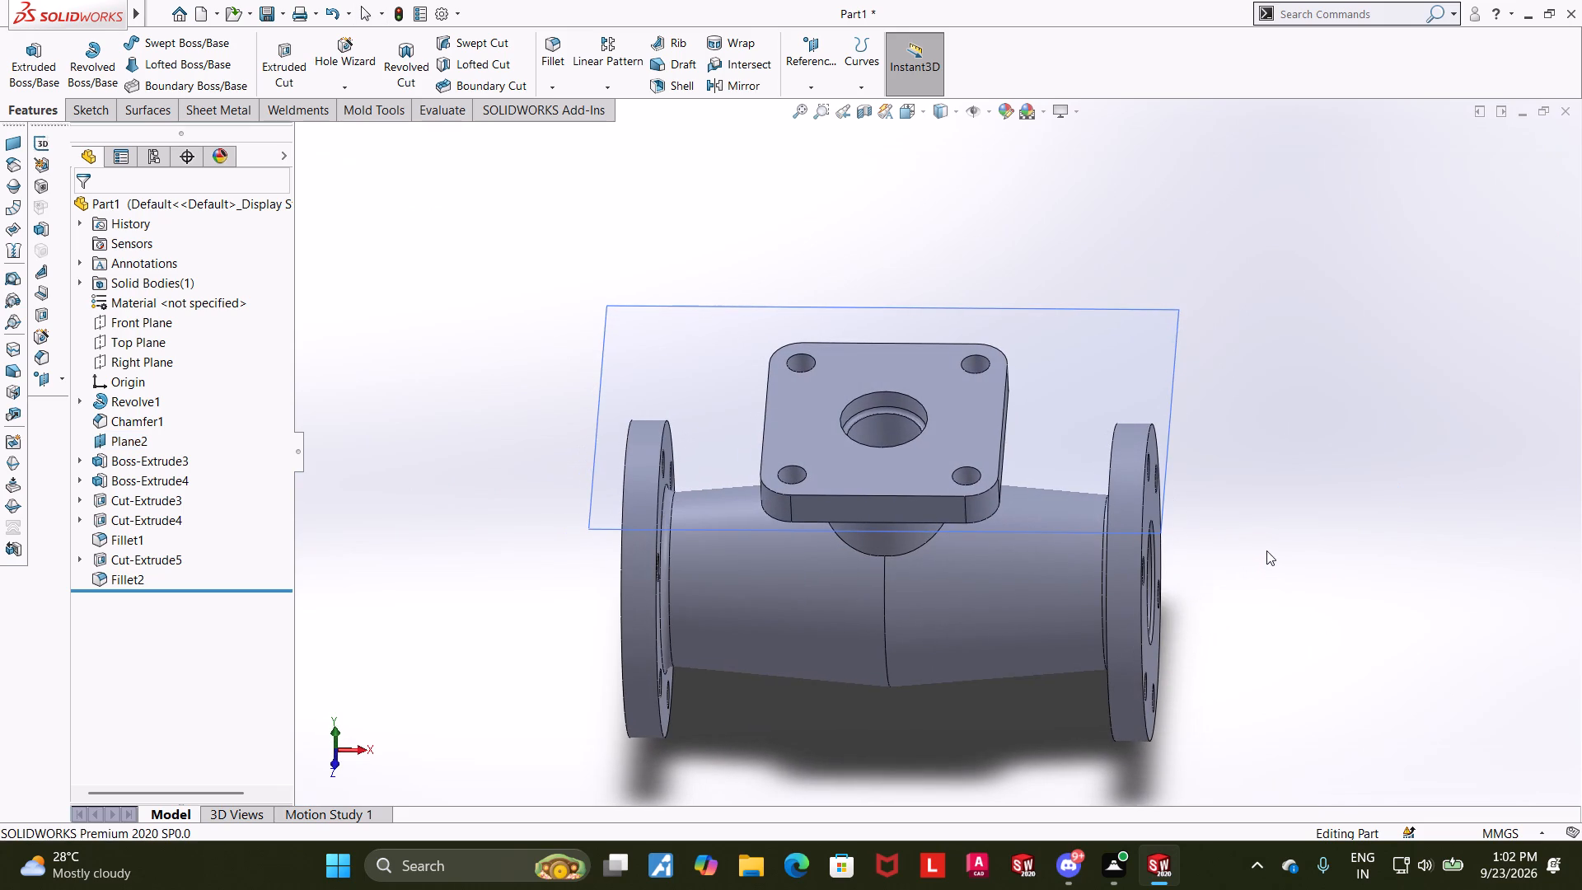
scroll(1257, 547, up, 4)
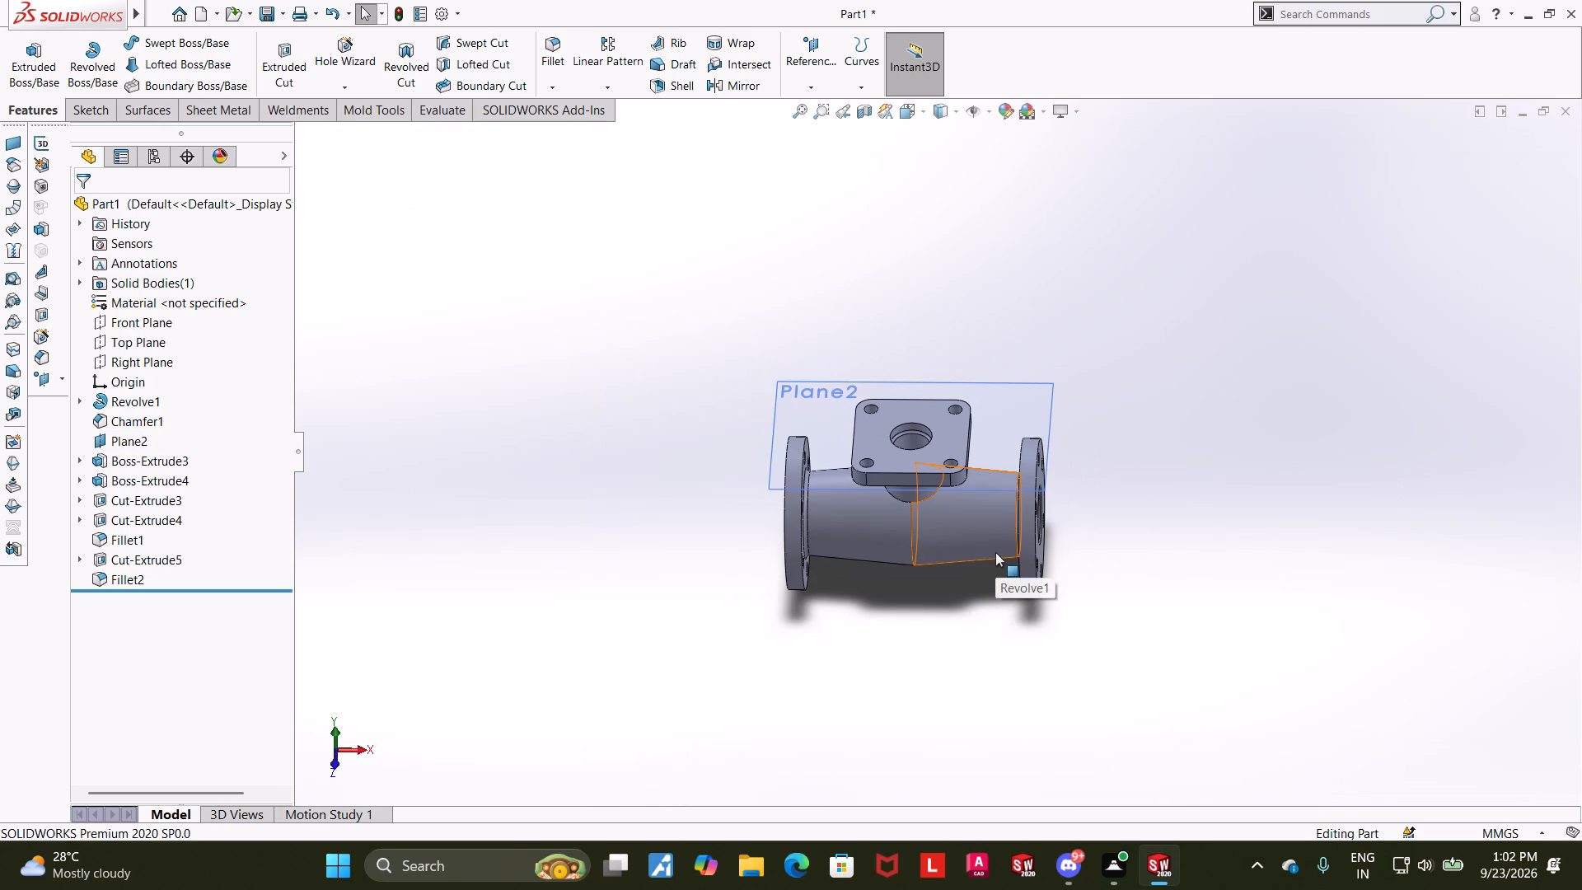
middle_drag(976, 633, 981, 594)
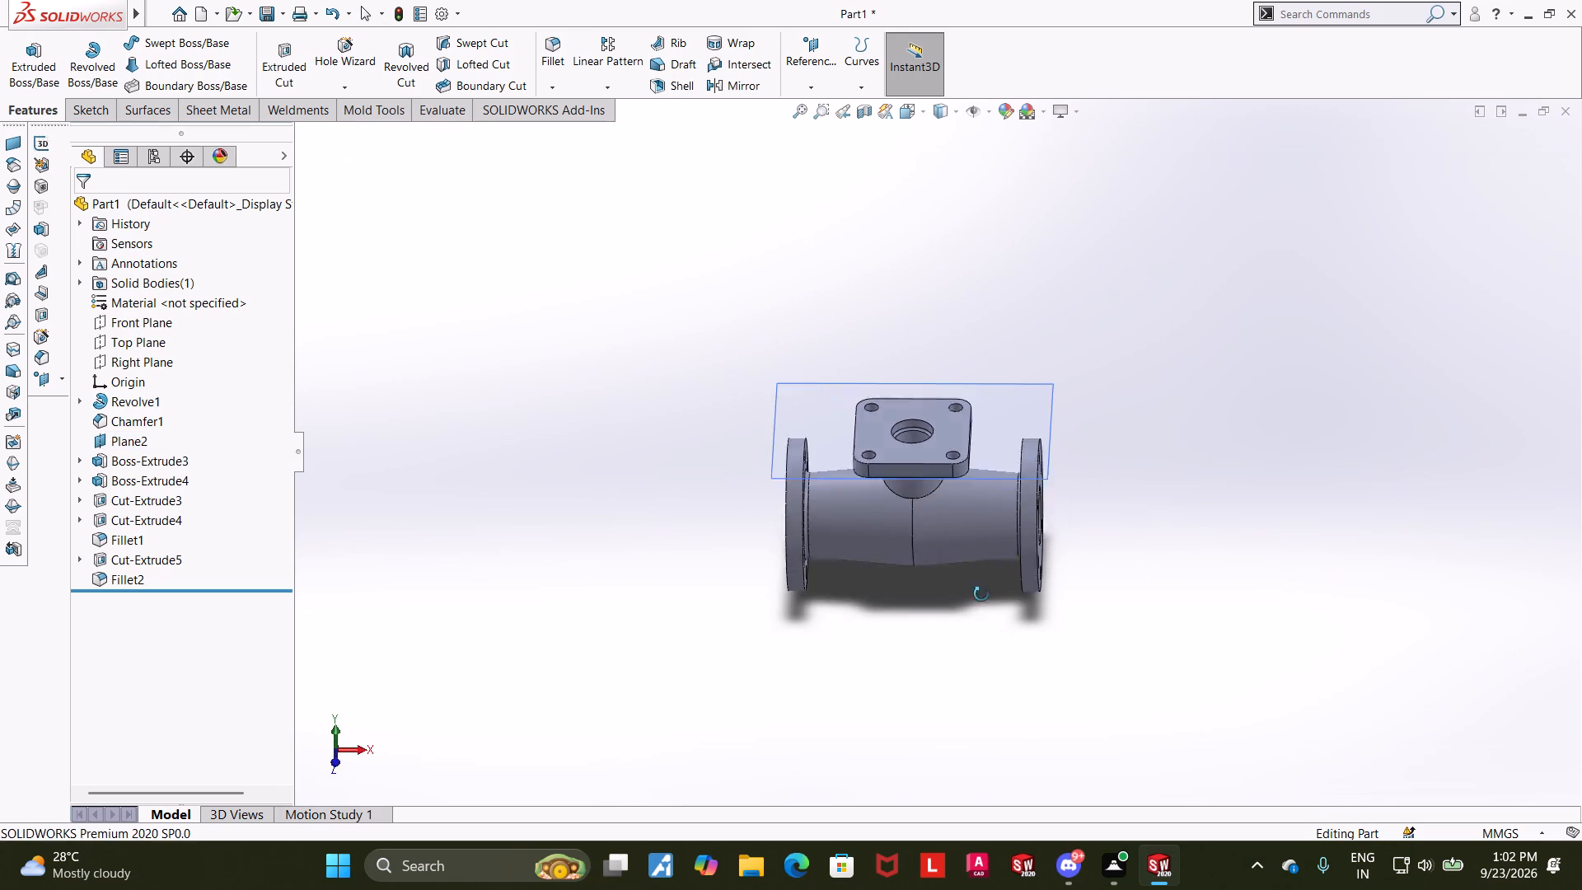
middle_drag(981, 594, 1191, 364)
middle_drag(1164, 372, 1129, 363)
scroll(942, 455, down, 2)
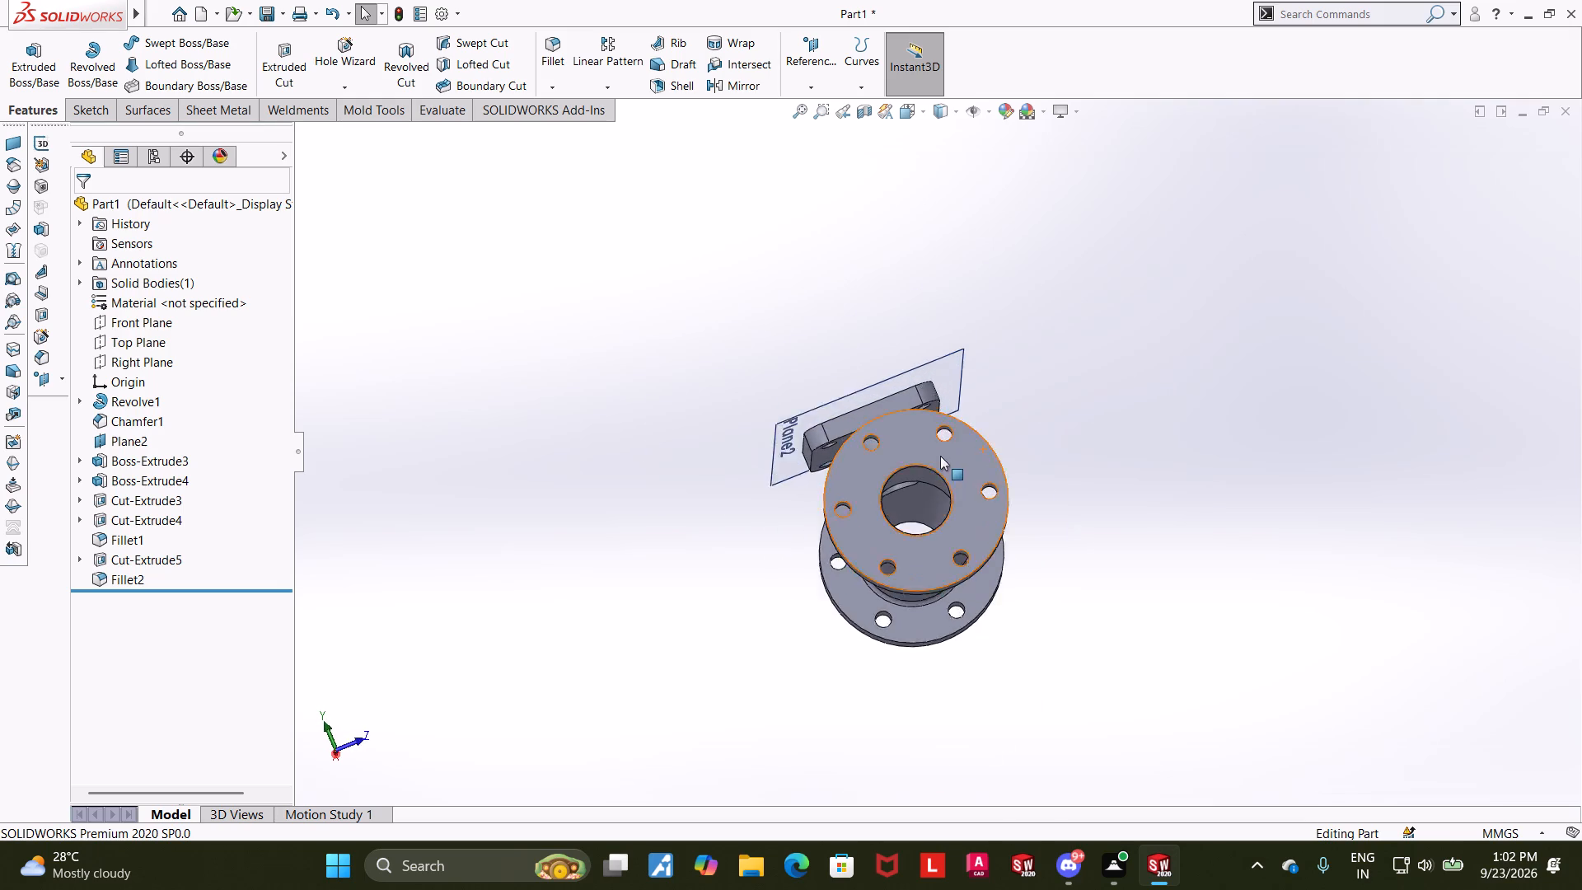
scroll(940, 456, down, 5)
middle_drag(868, 550, 854, 498)
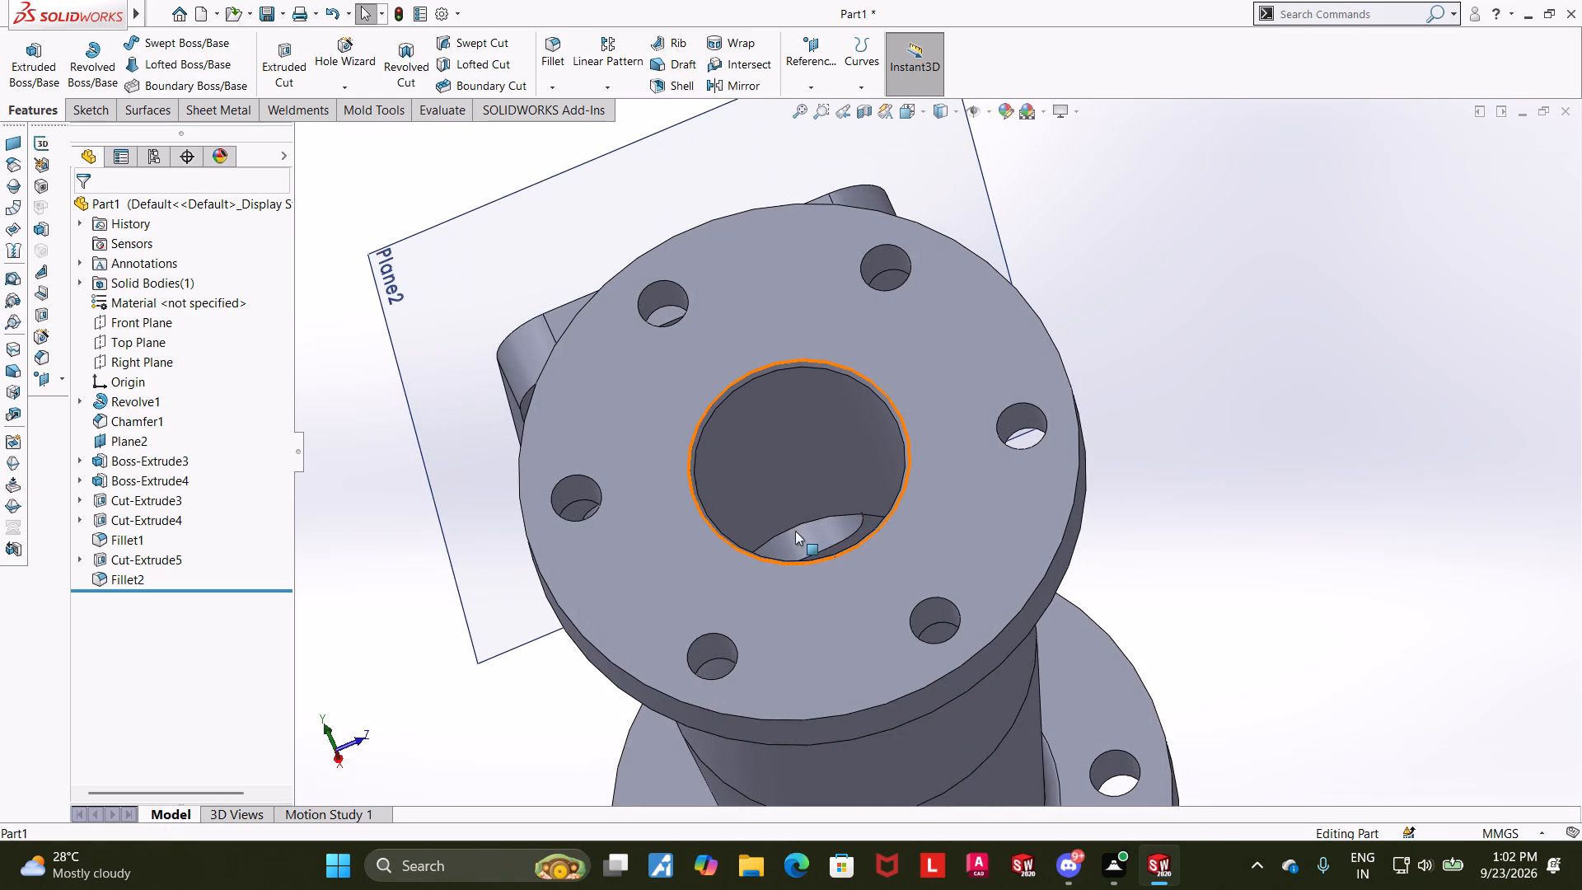
middle_drag(805, 552, 803, 592)
scroll(818, 546, down, 5)
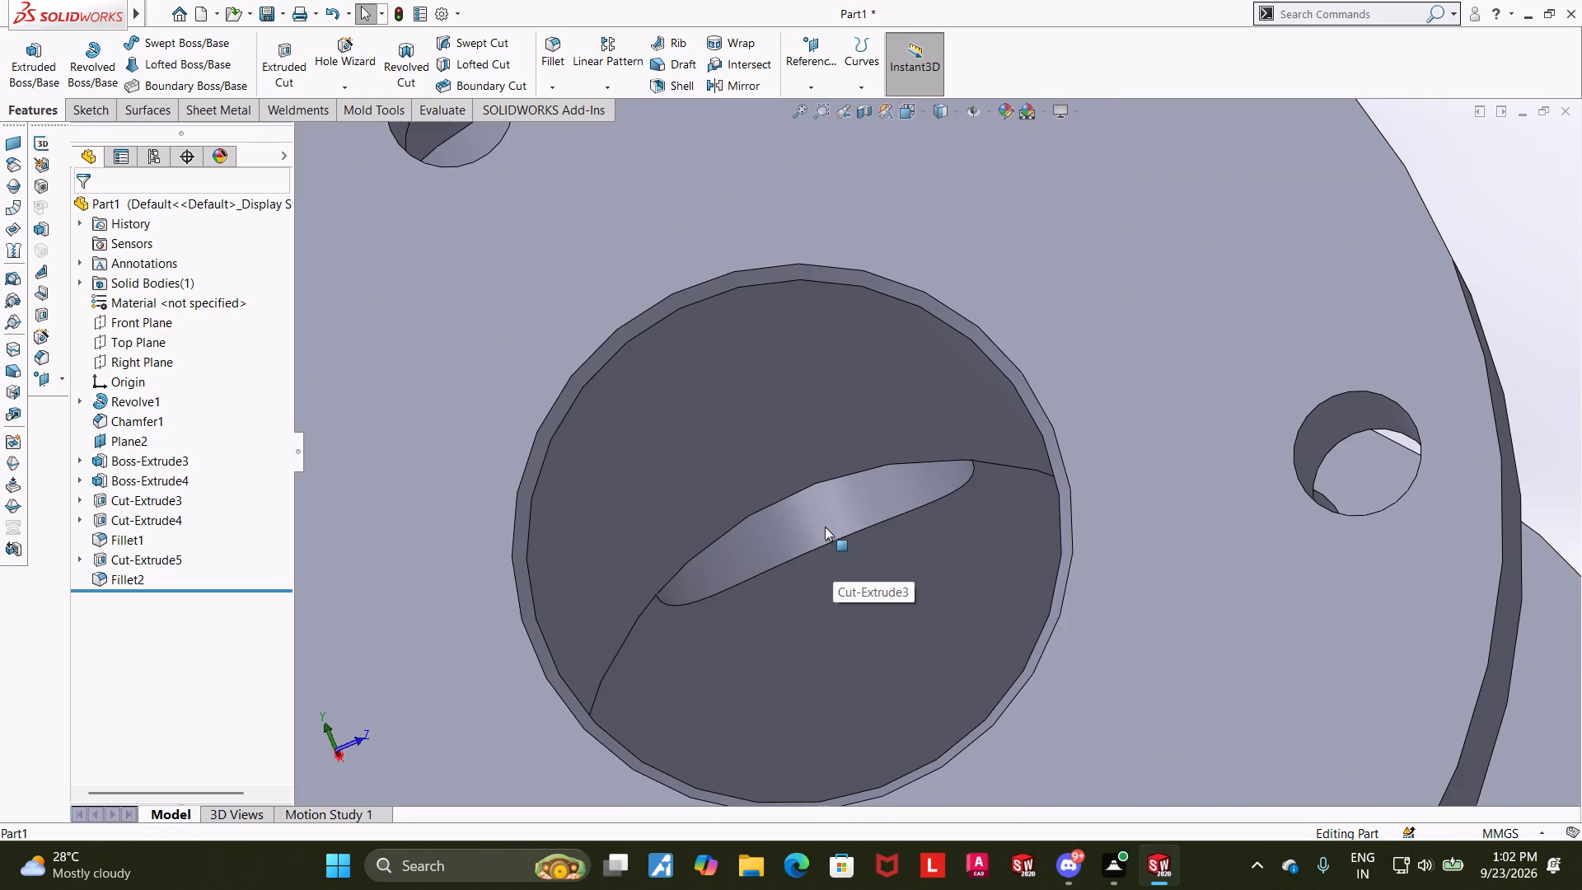
middle_drag(812, 532, 793, 546)
scroll(809, 535, up, 8)
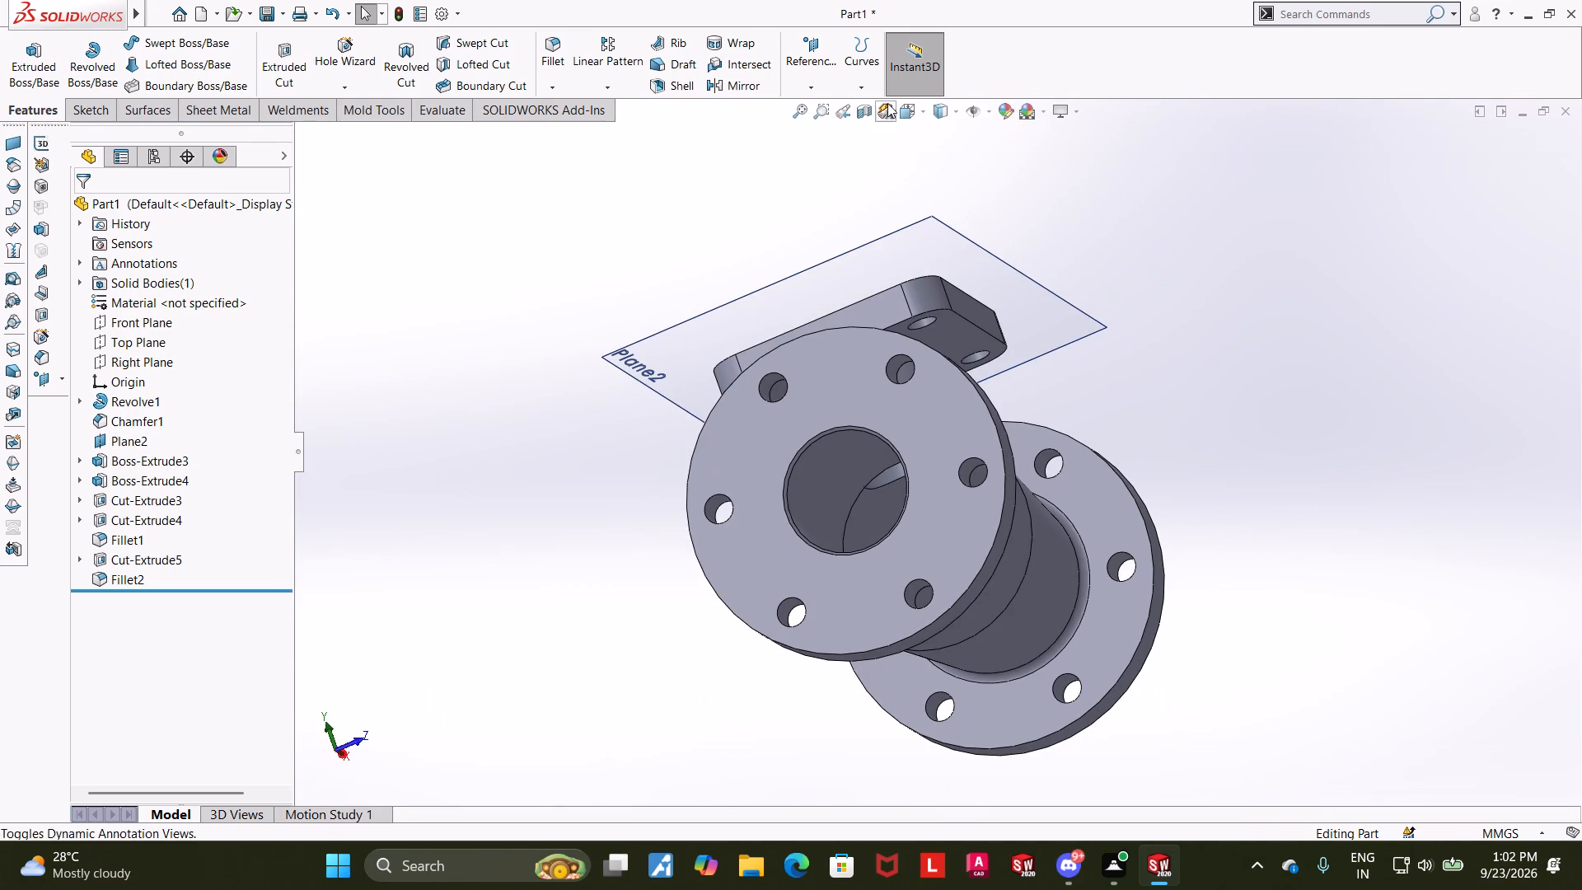
Orient the model to the front view and apply a section view on the Front Plane.
click(901, 111)
click(873, 478)
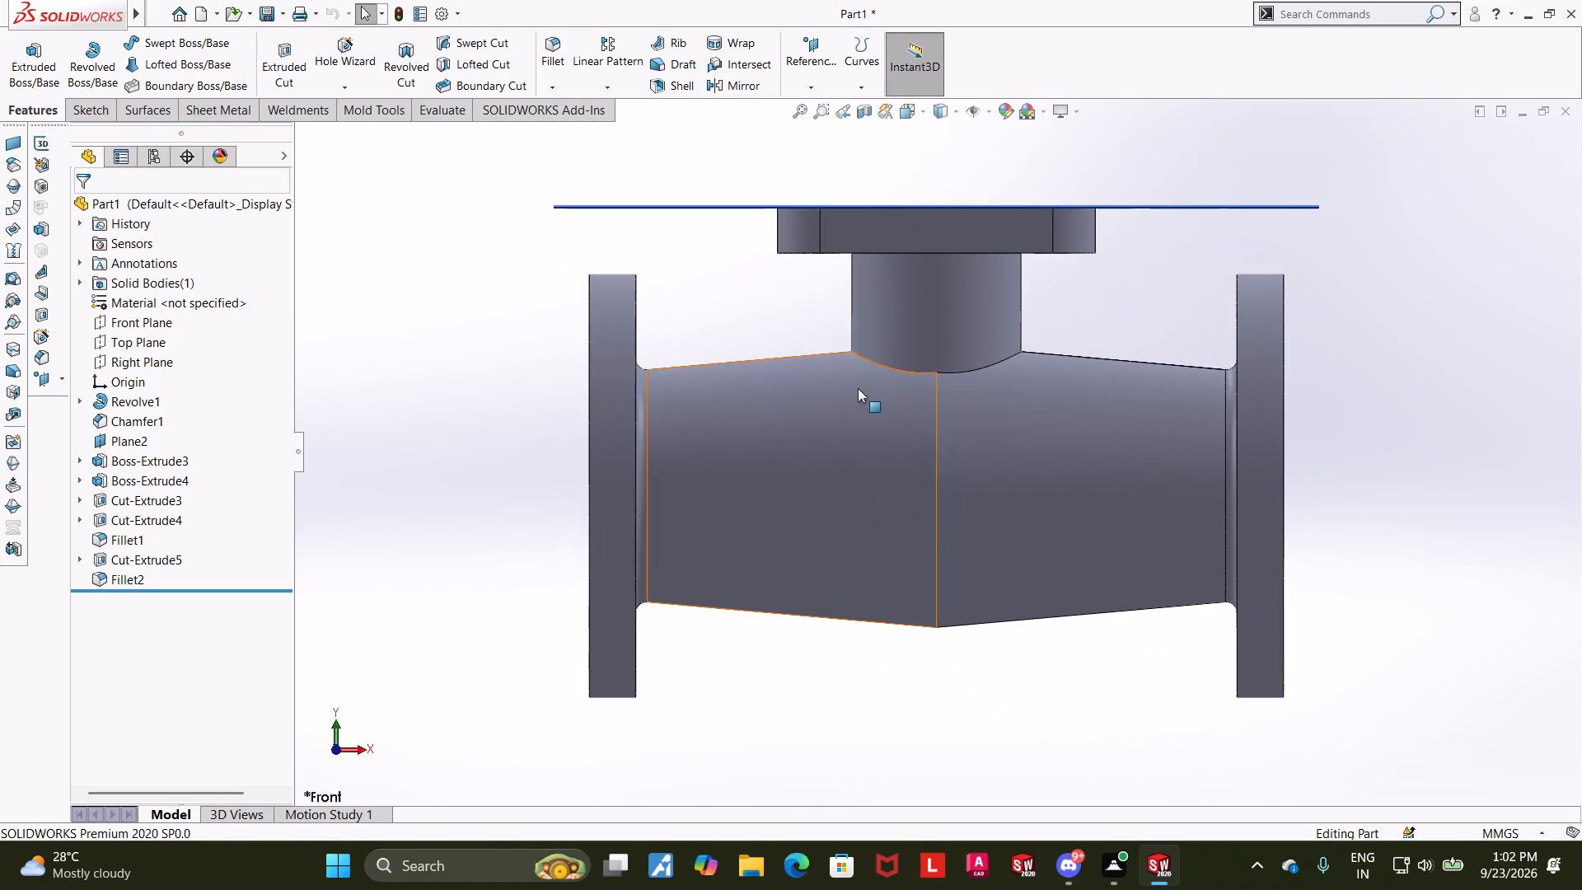
click(858, 120)
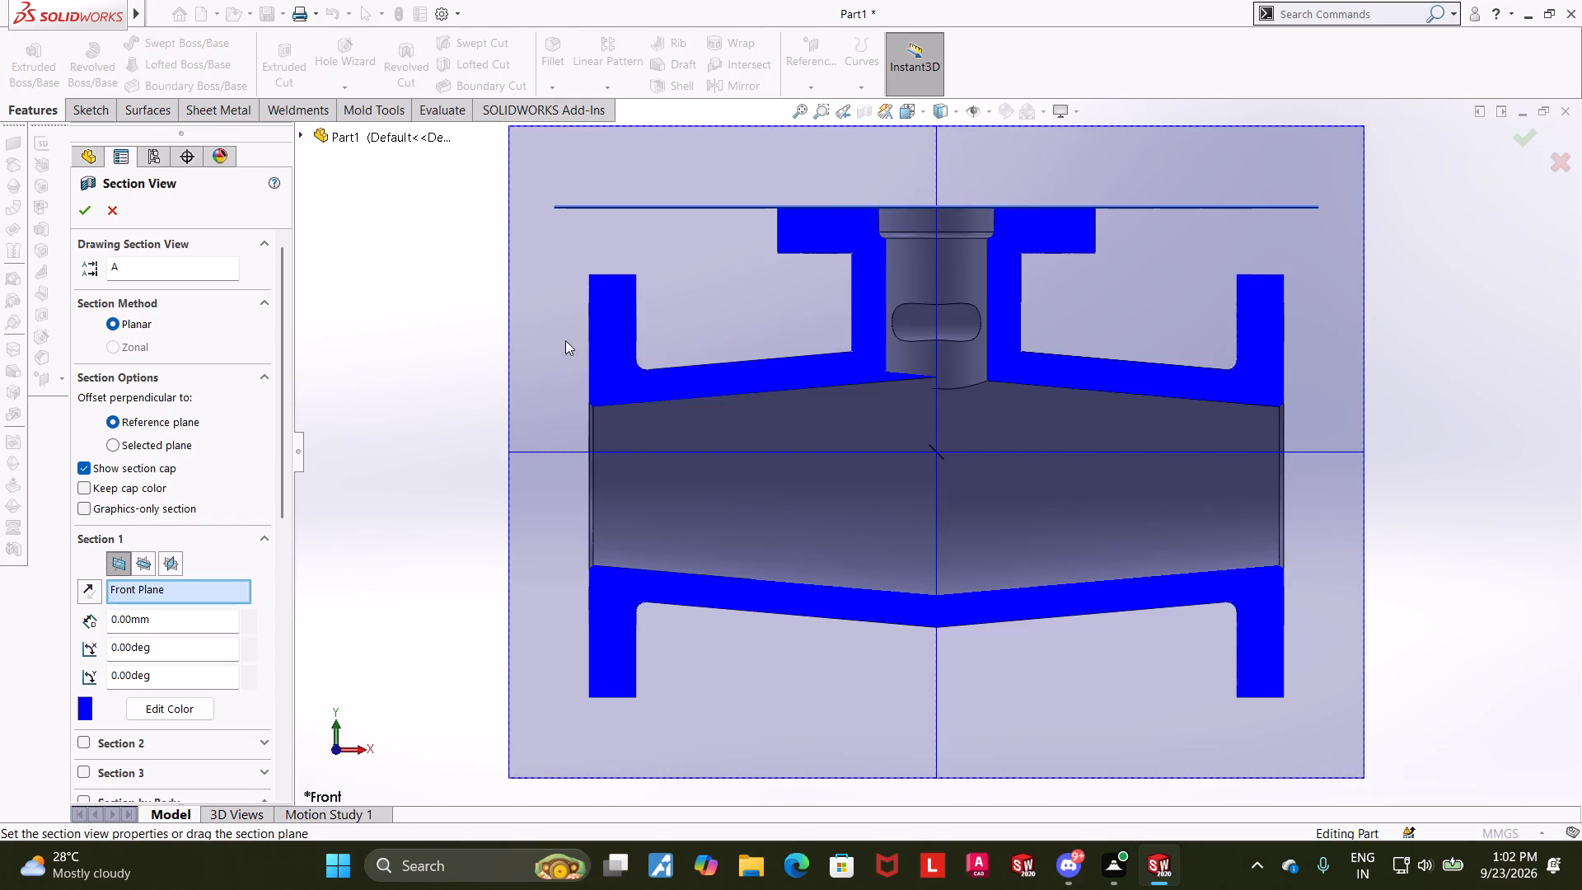
click(88, 212)
click(1459, 433)
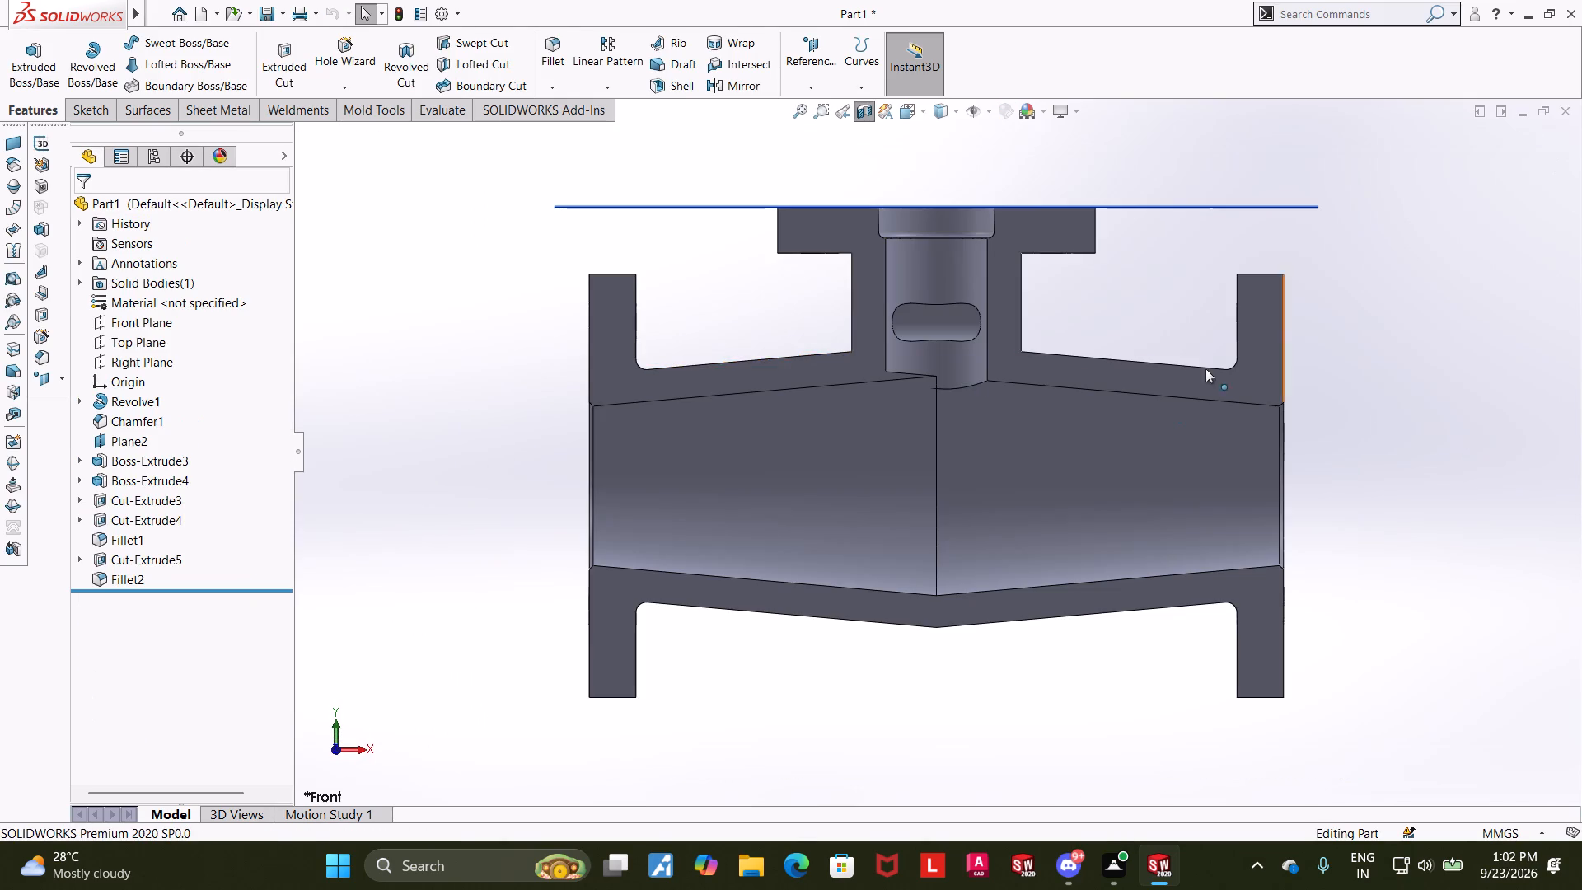
Examine the sectioned body around the branch bore from several angles and turn off the section view.
middle_drag(1049, 350, 1054, 327)
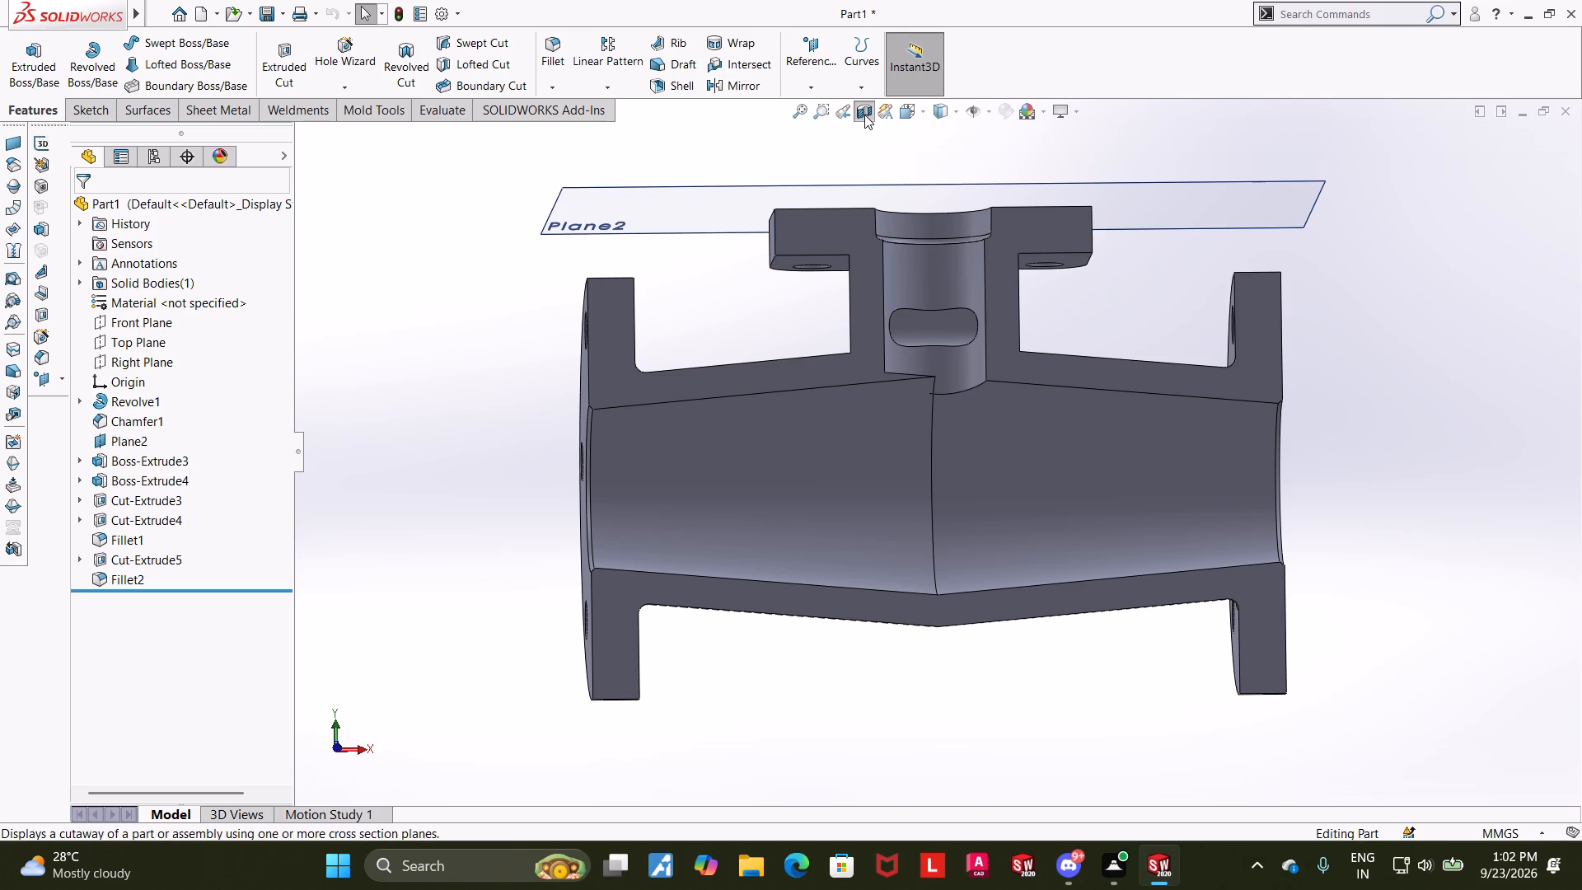
middle_drag(1127, 391, 1136, 466)
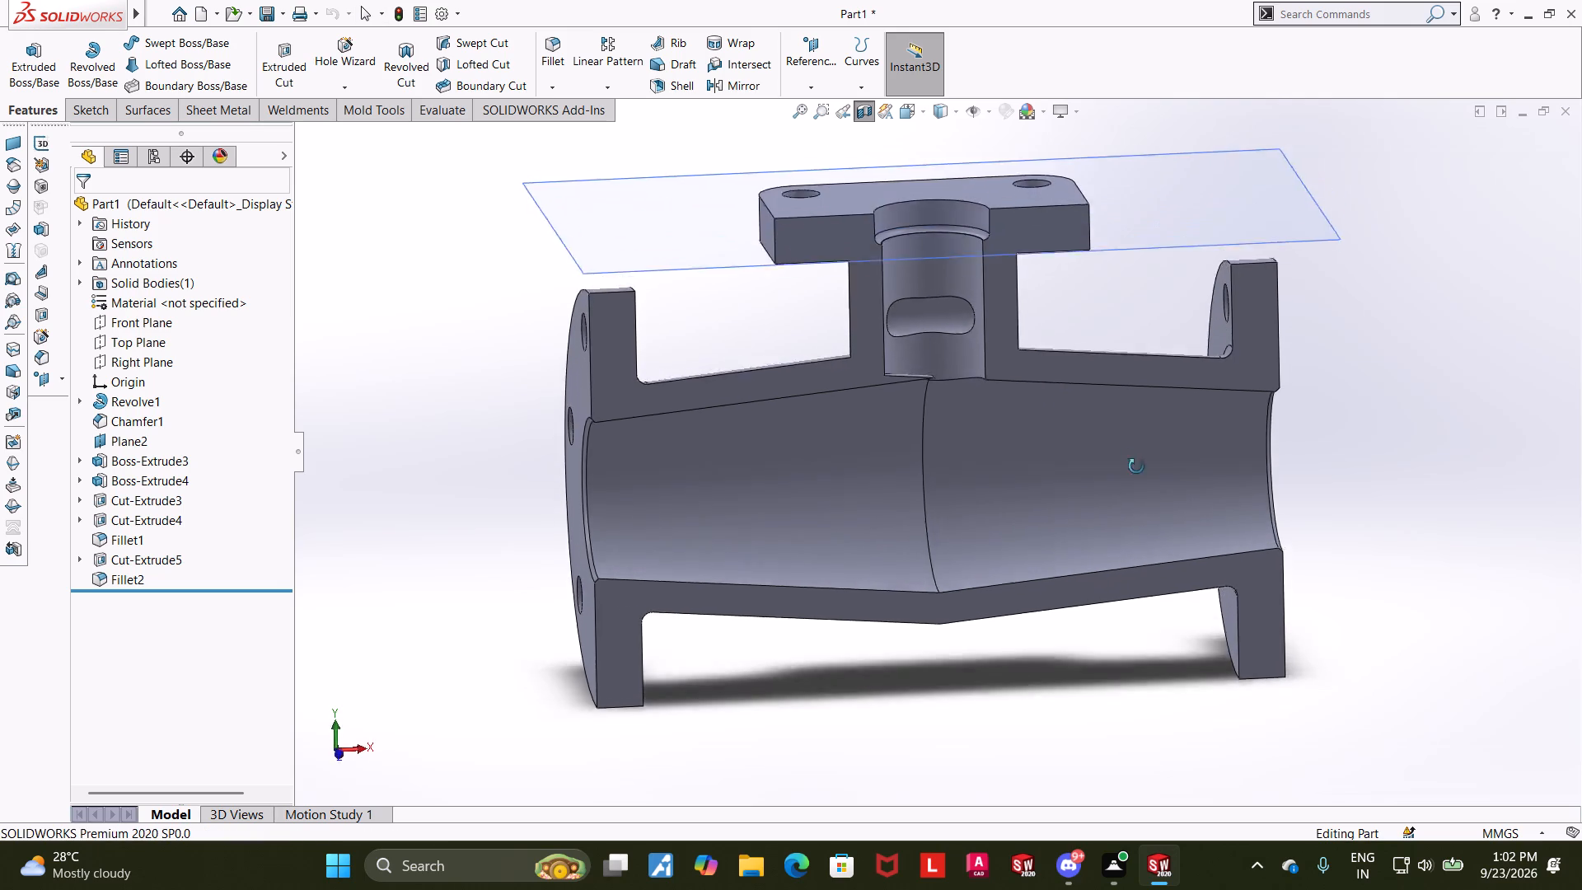
middle_drag(1136, 466, 1140, 527)
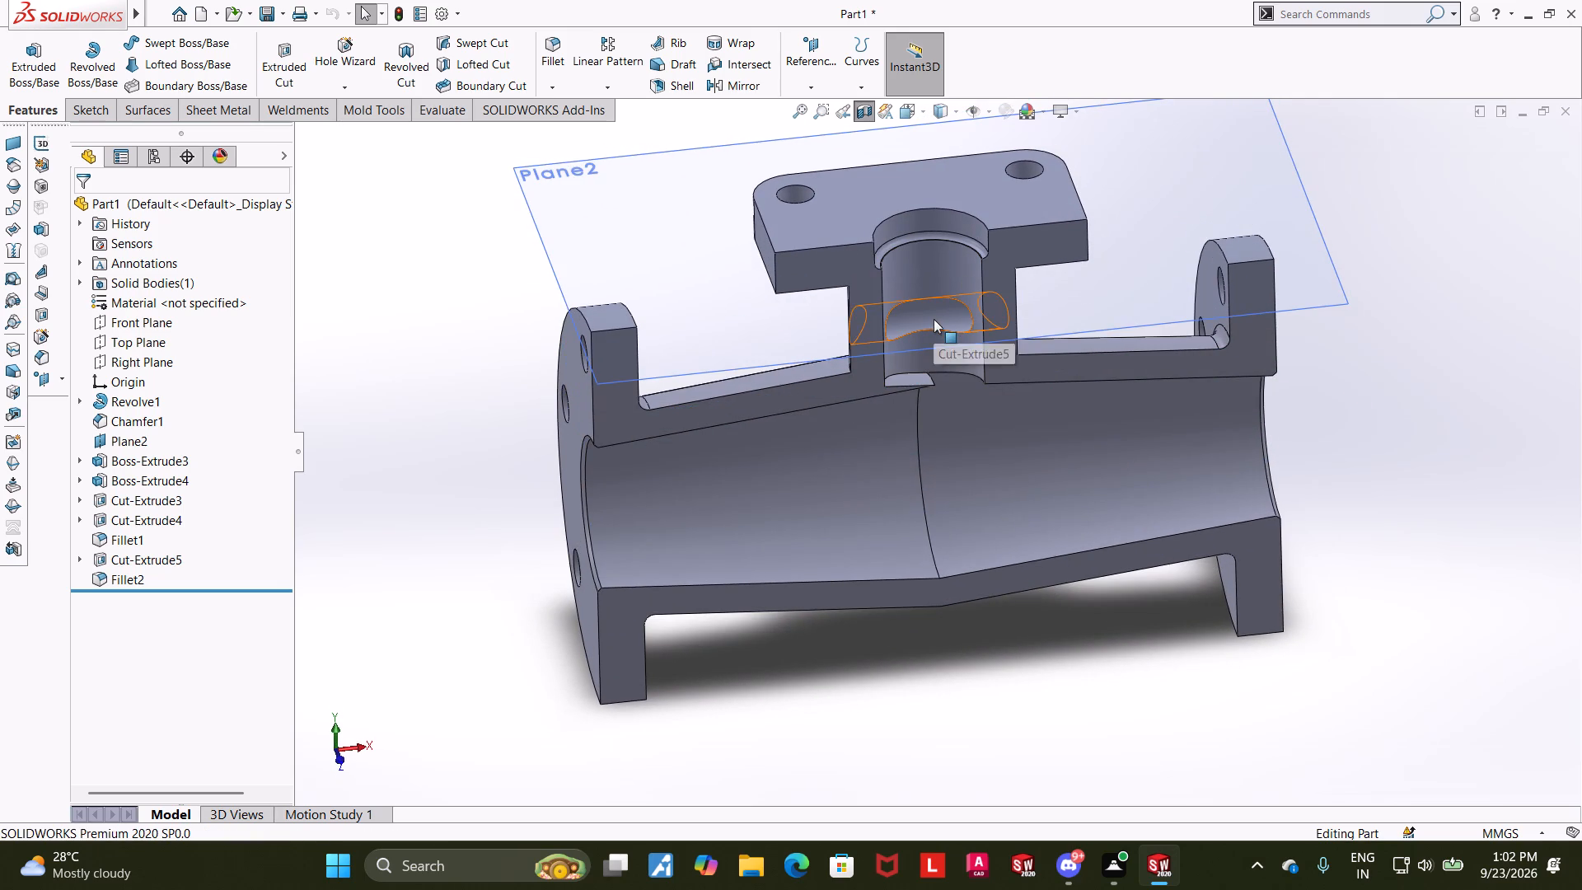
middle_drag(949, 320, 1004, 304)
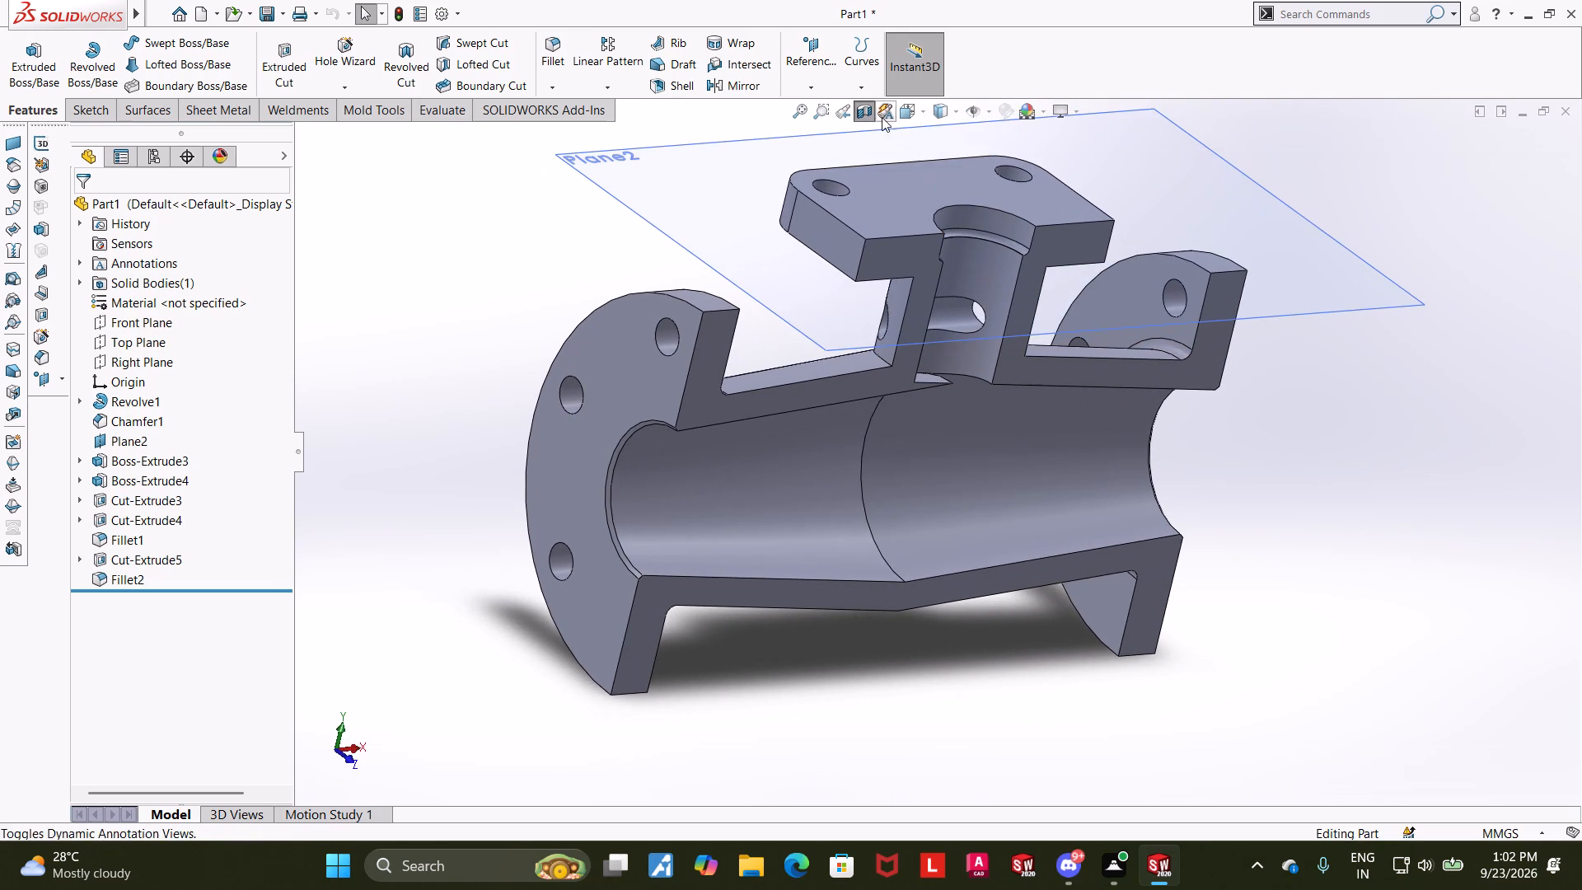
click(872, 113)
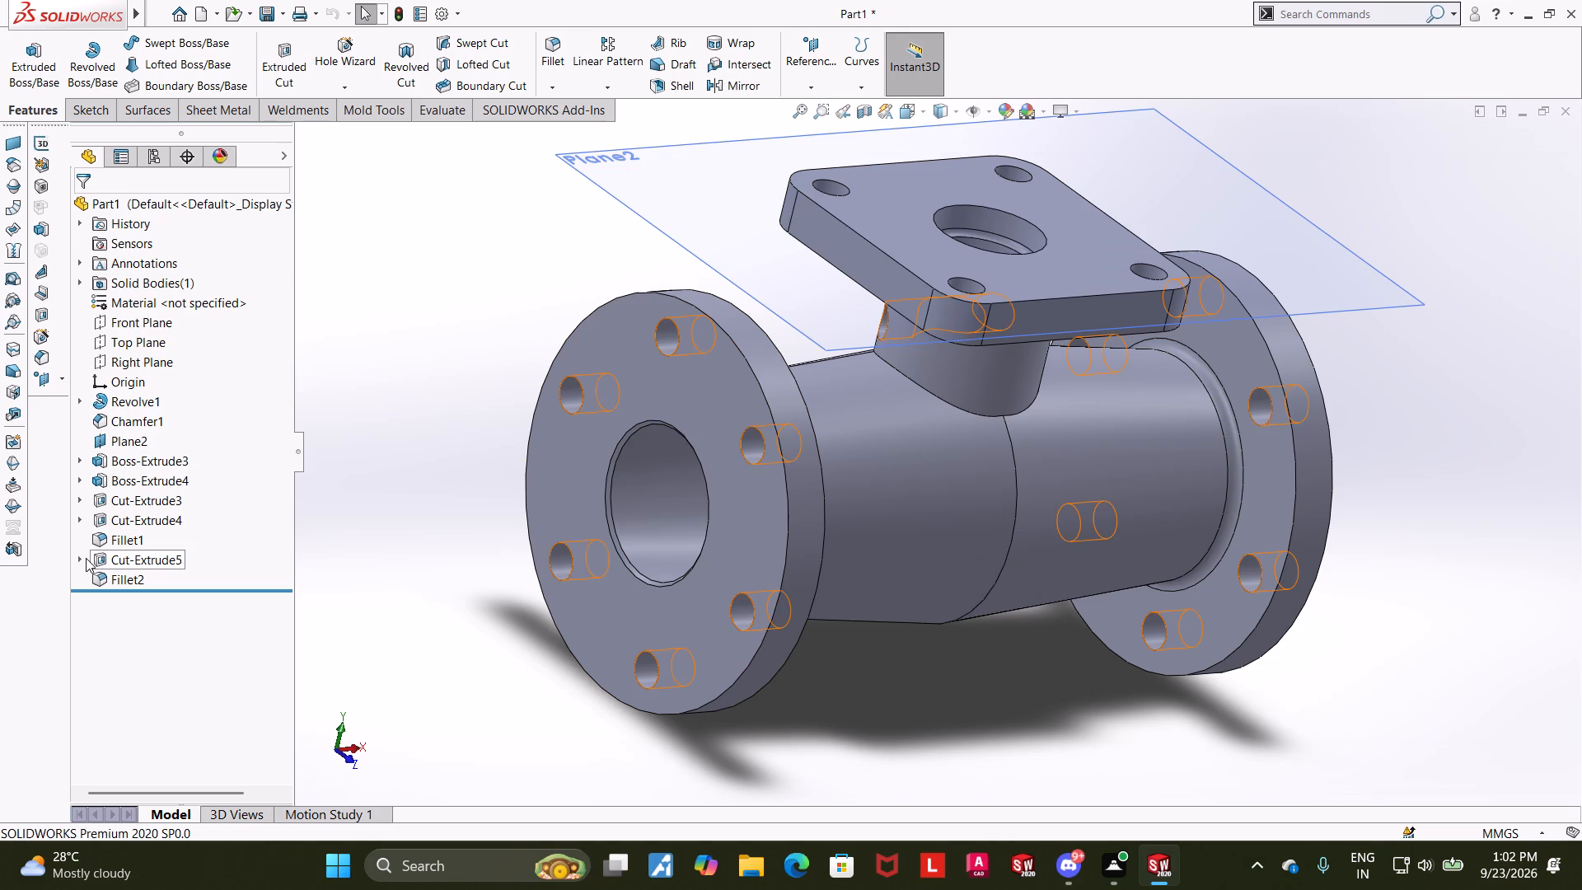
Edit the bolt-hole cut through the end flanges and set its end condition to Up To Next.
click(86, 558)
click(124, 559)
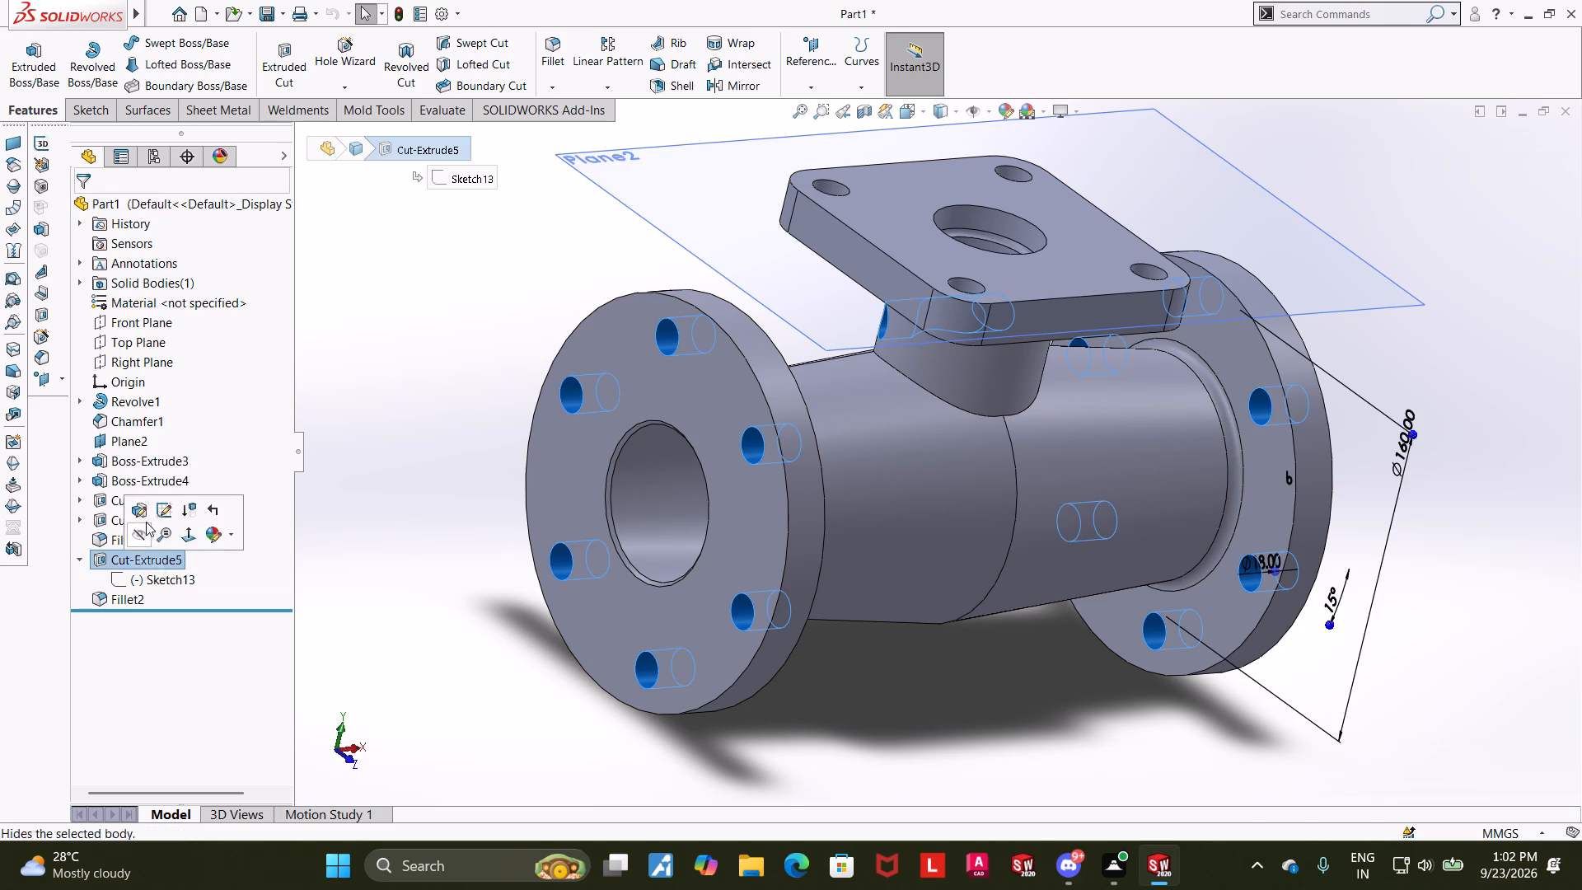
click(148, 511)
click(135, 326)
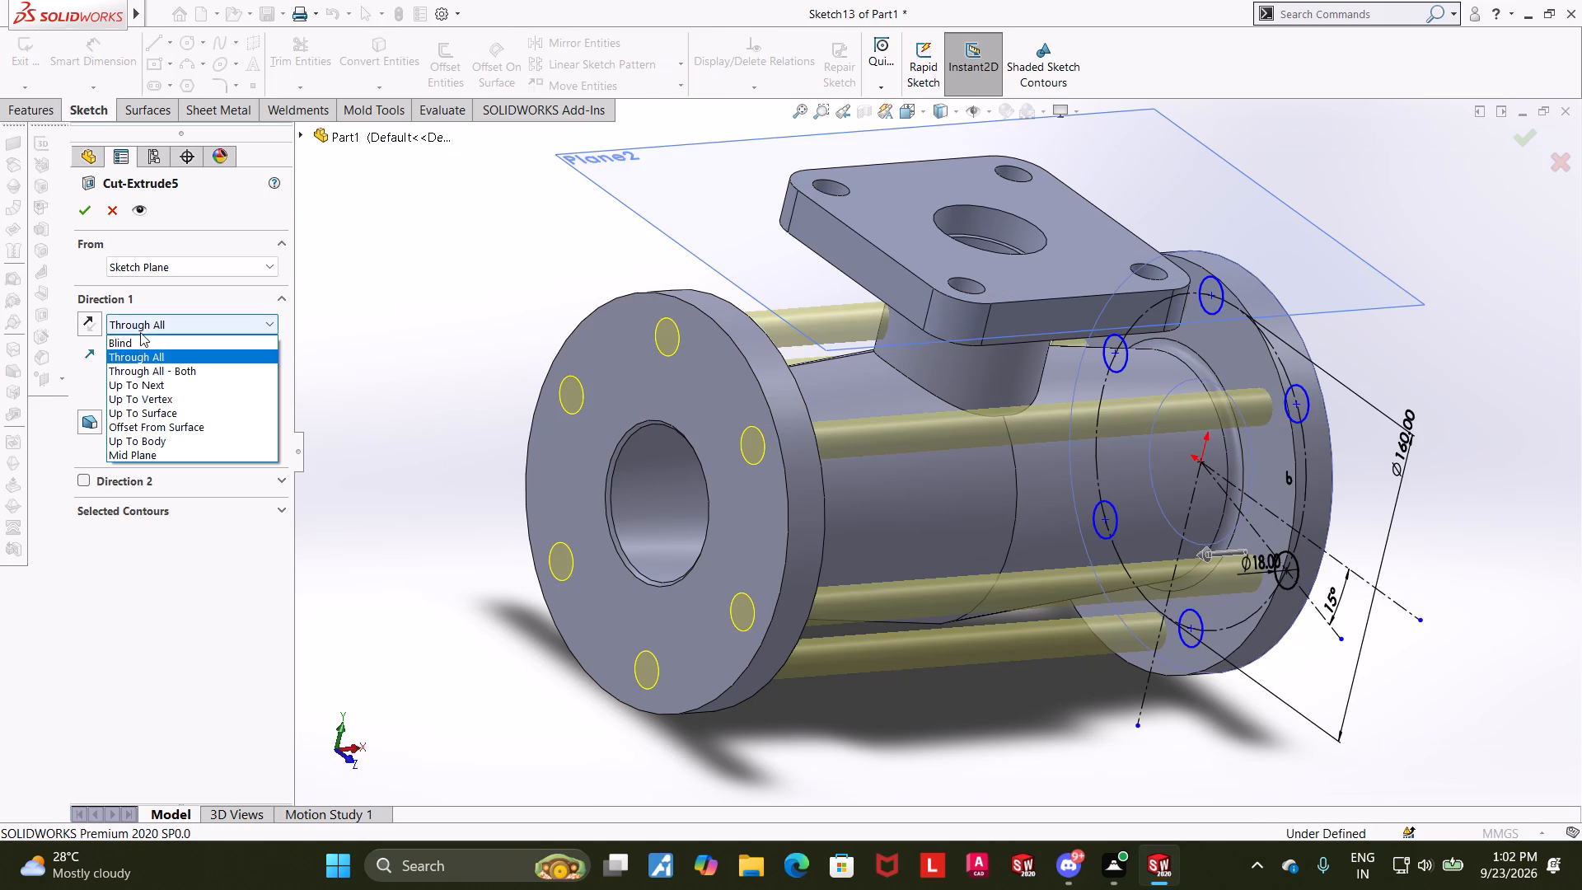
click(161, 386)
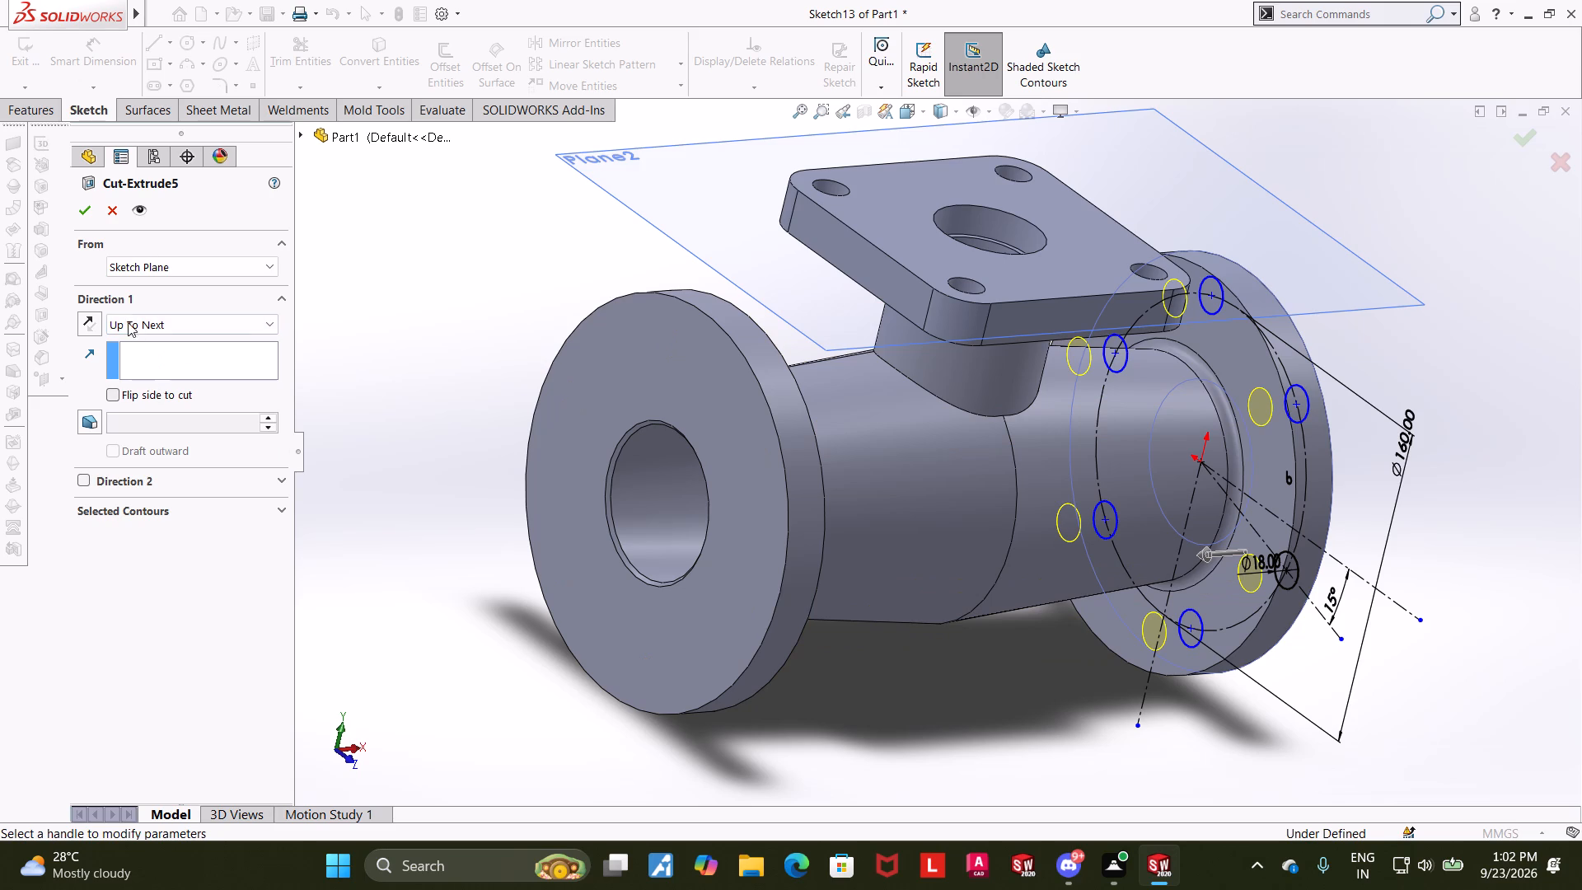
click(88, 206)
click(474, 263)
Mirror the bolt-hole cut about the Right Plane onto the opposite end flange.
scroll(479, 268, up, 3)
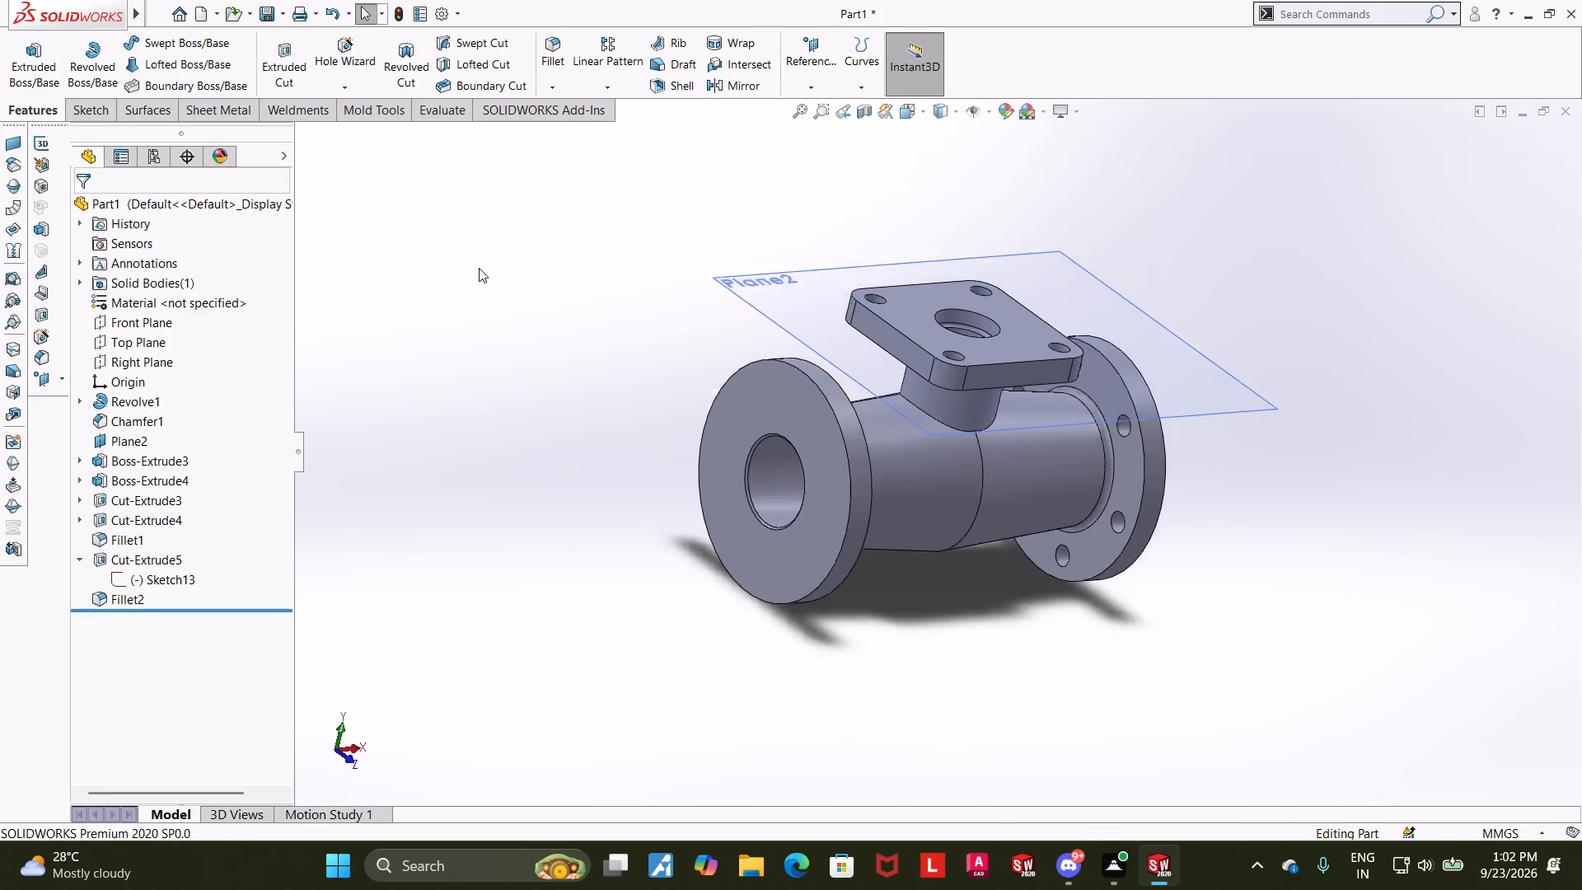
scroll(479, 268, up, 1)
scroll(1154, 386, down, 3)
middle_drag(1256, 390, 1224, 396)
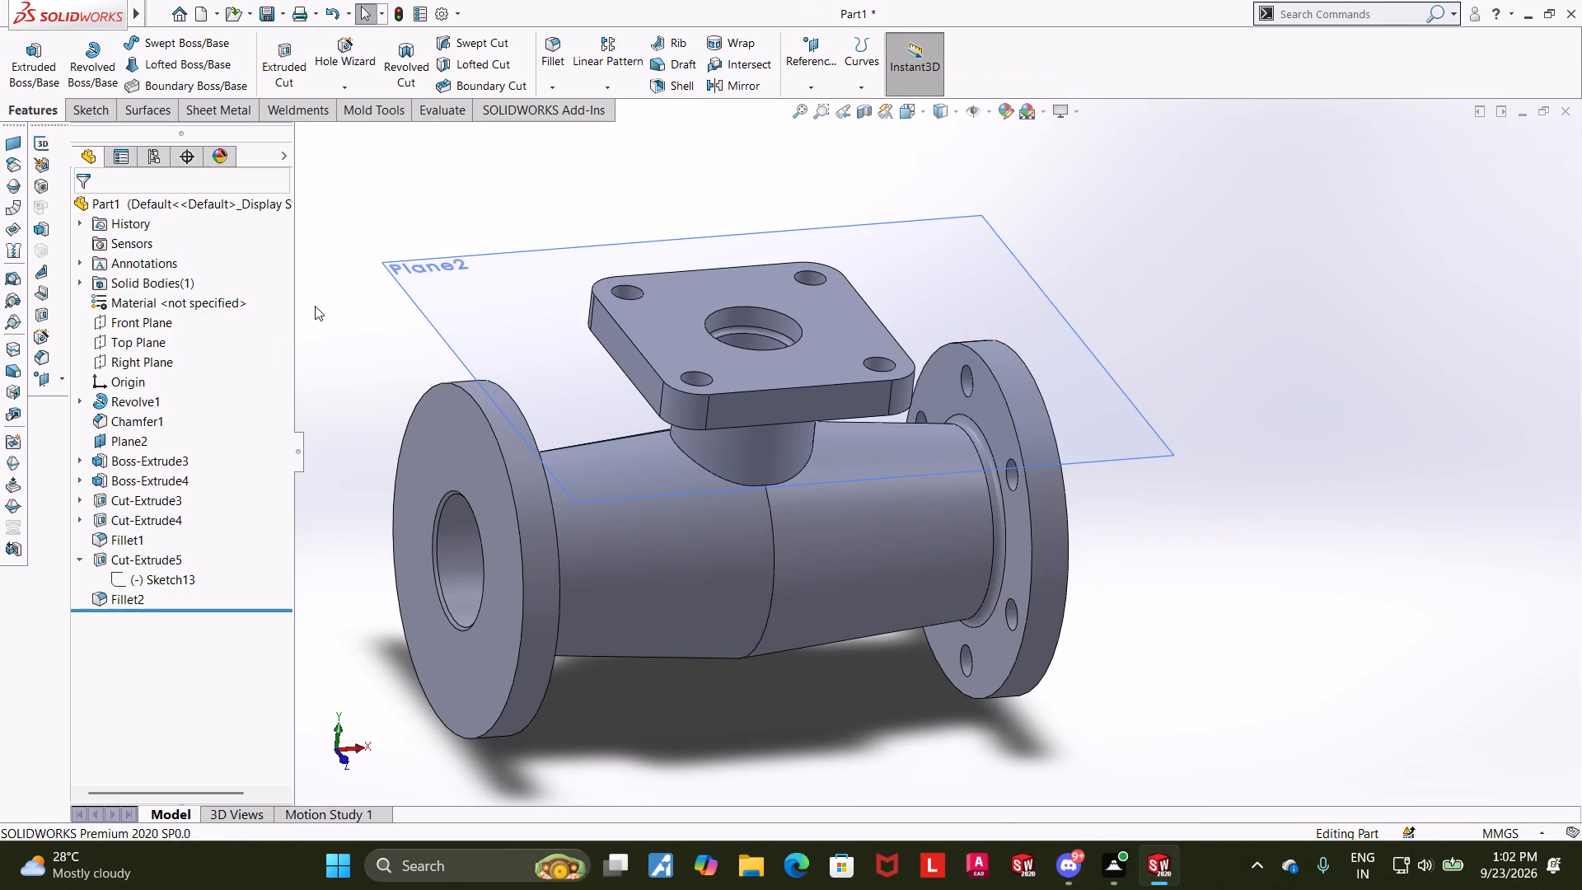
scroll(335, 355, up, 2)
click(325, 433)
click(77, 554)
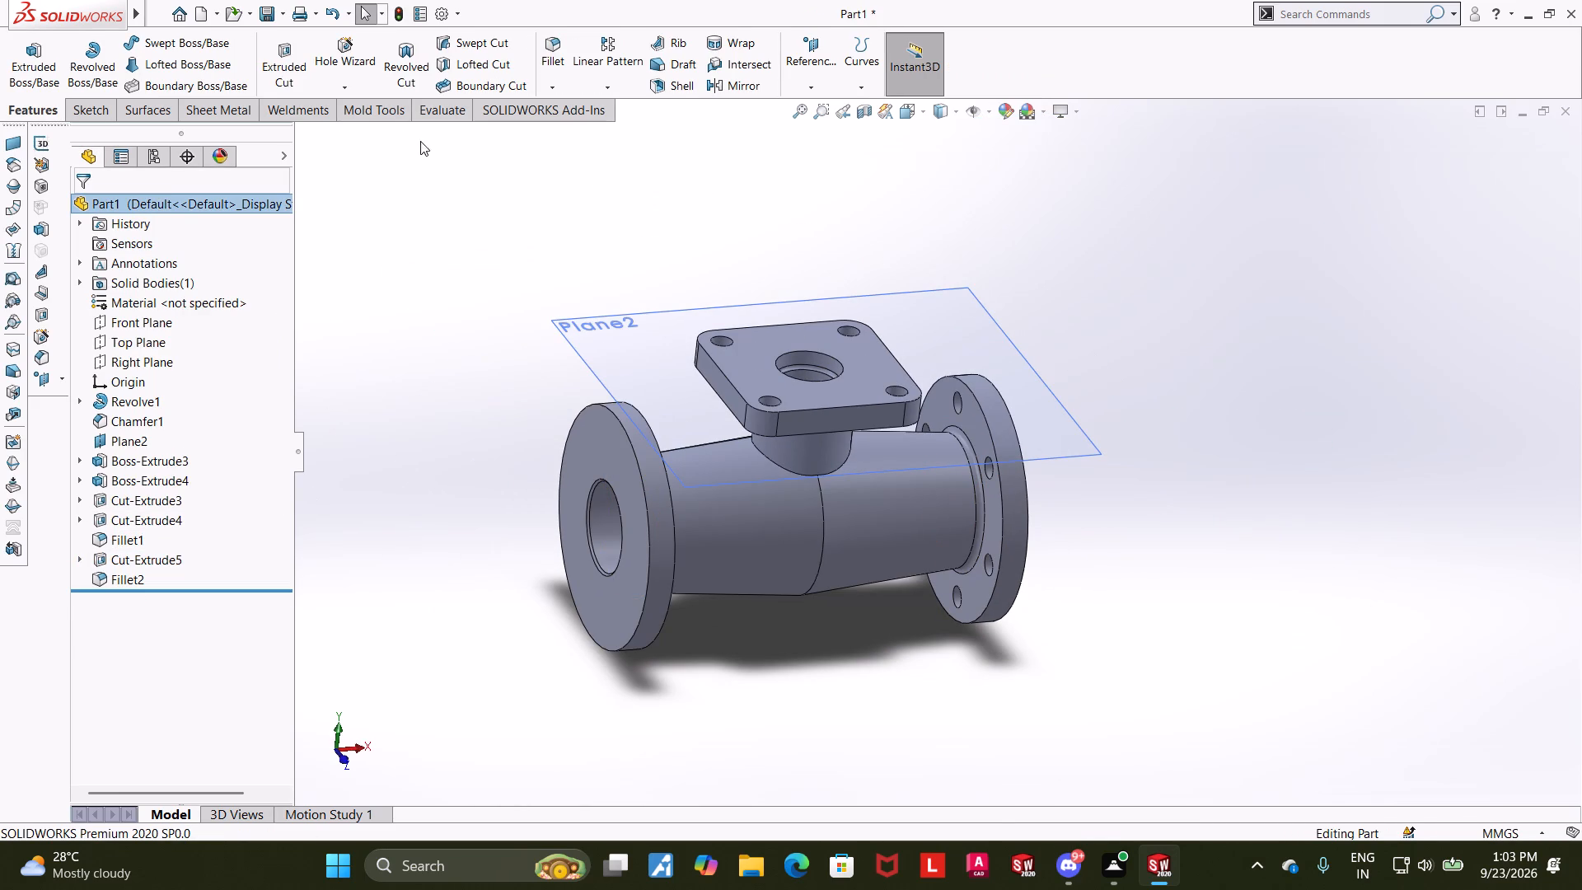
click(733, 86)
click(305, 136)
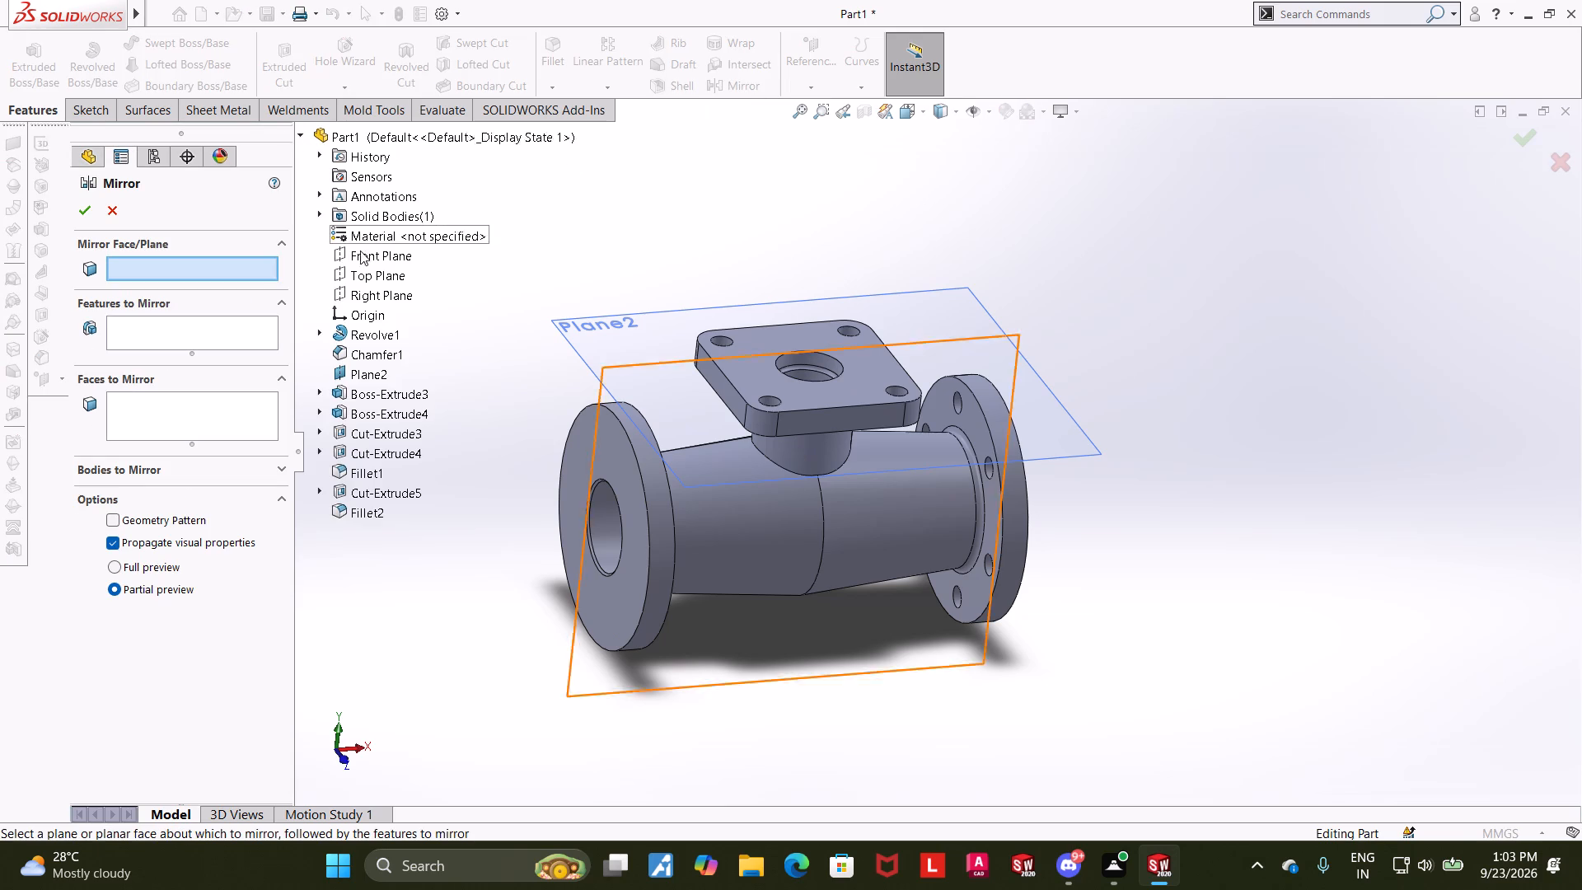
click(366, 297)
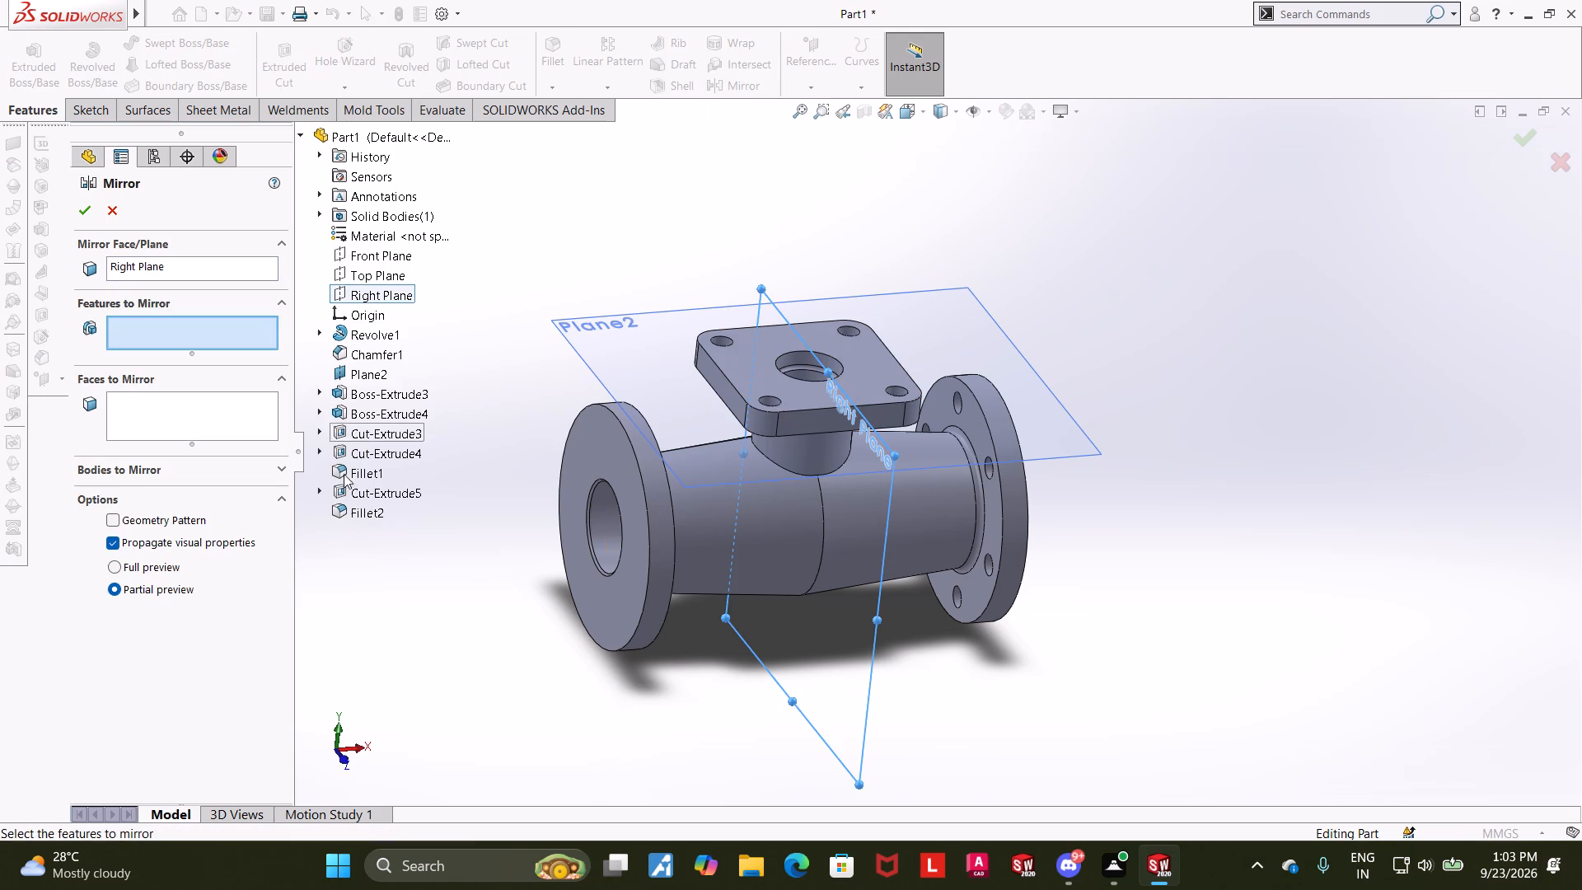
click(363, 489)
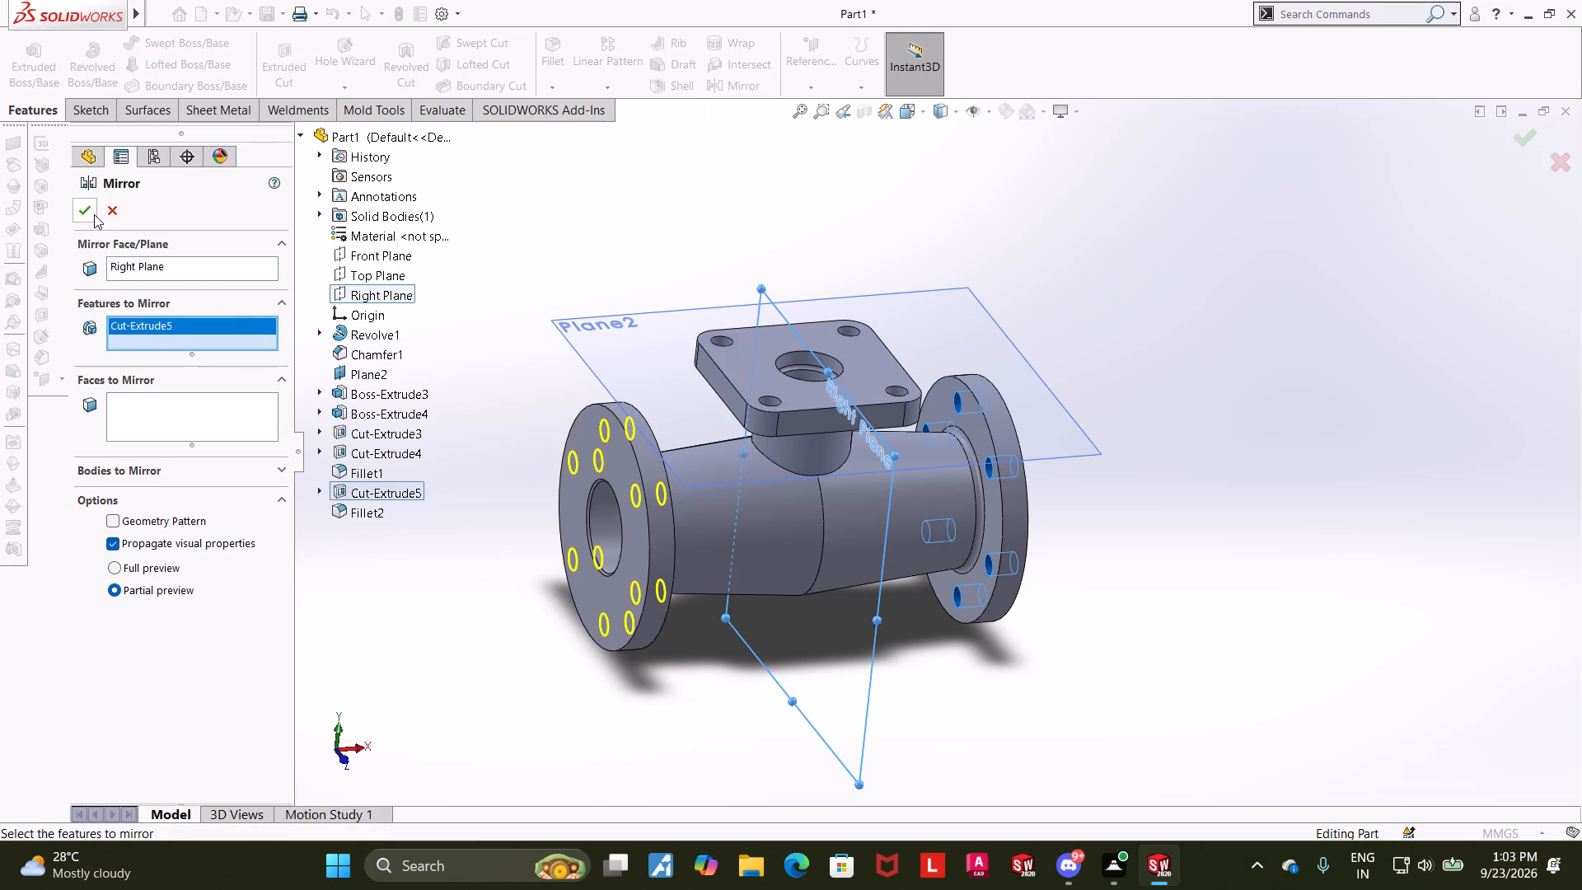
click(94, 214)
click(447, 609)
Apply a section view on the Front Plane and examine where the branch bore meets the main bore.
scroll(810, 603, up, 1)
scroll(881, 384, down, 3)
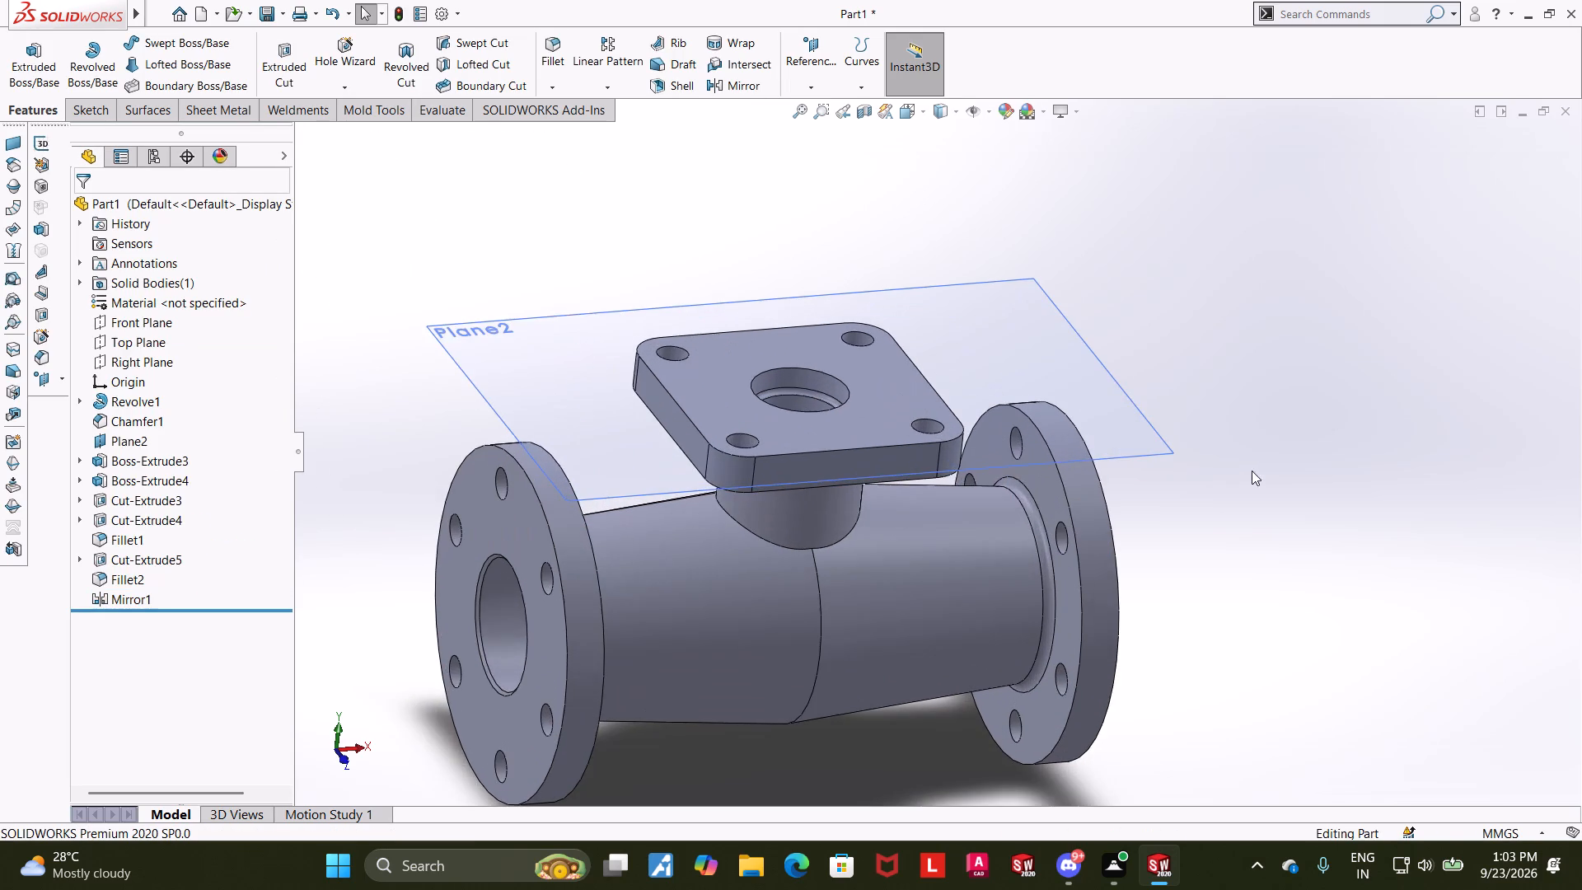
middle_drag(1257, 397, 1239, 259)
scroll(1242, 257, up, 1)
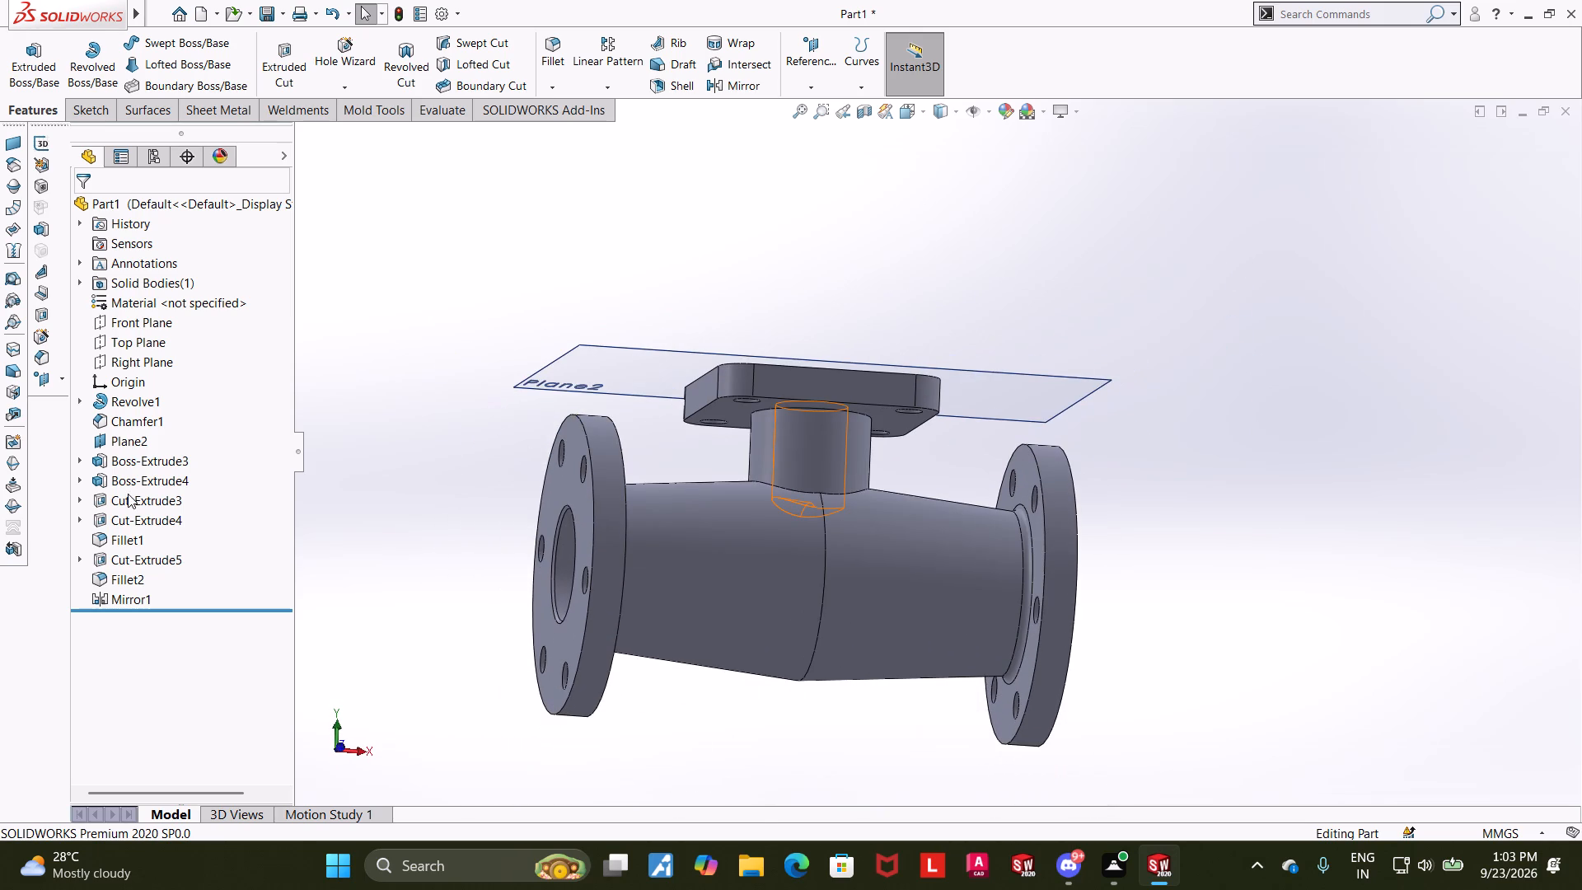
click(129, 508)
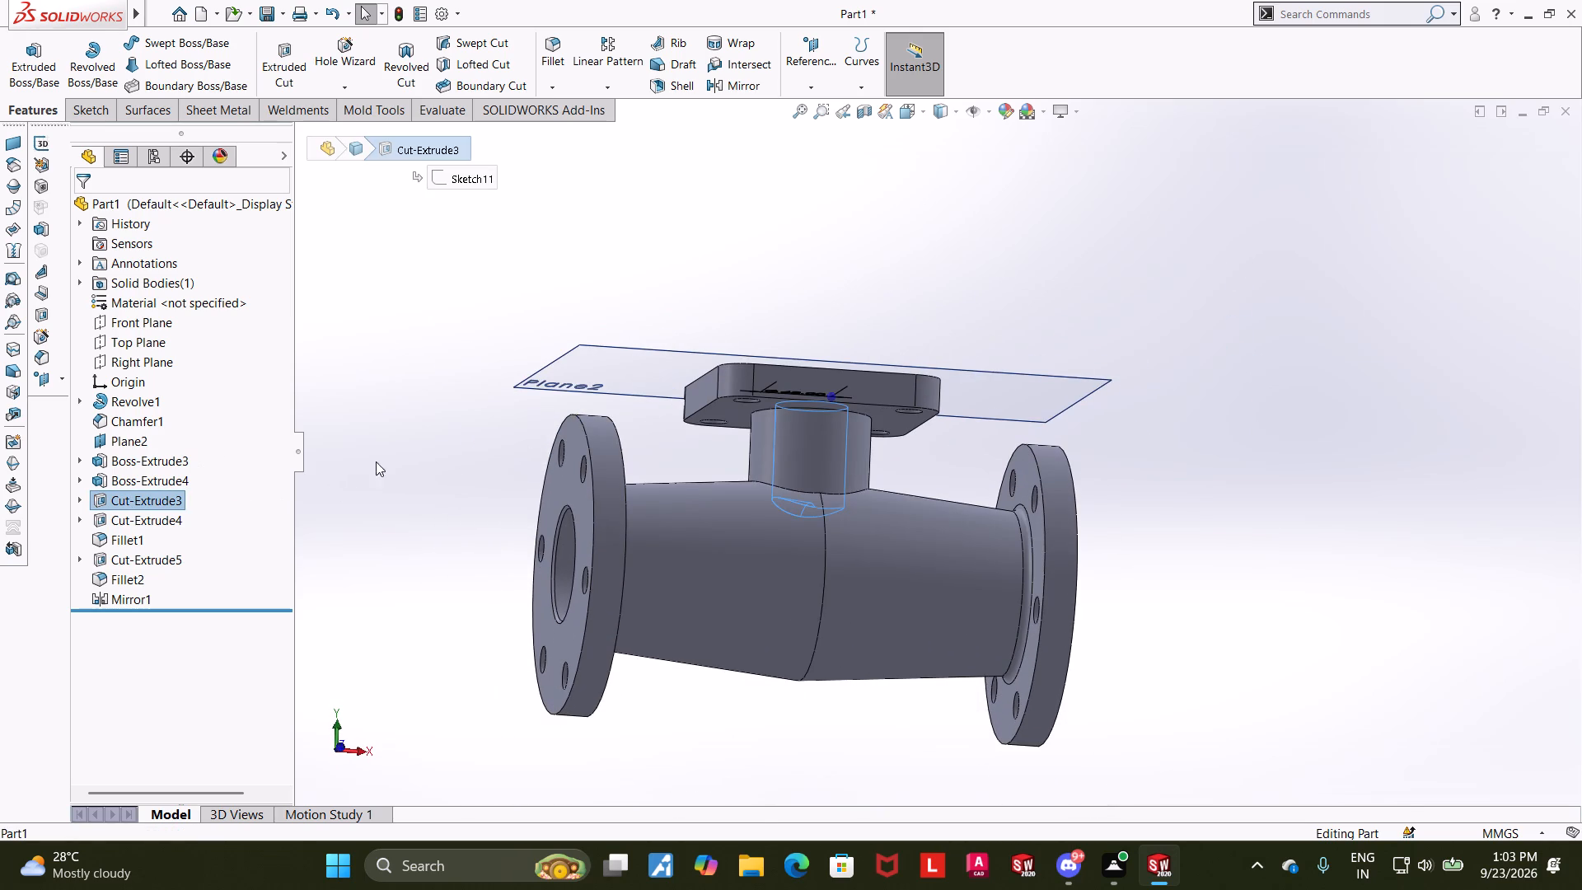
middle_drag(396, 438, 438, 483)
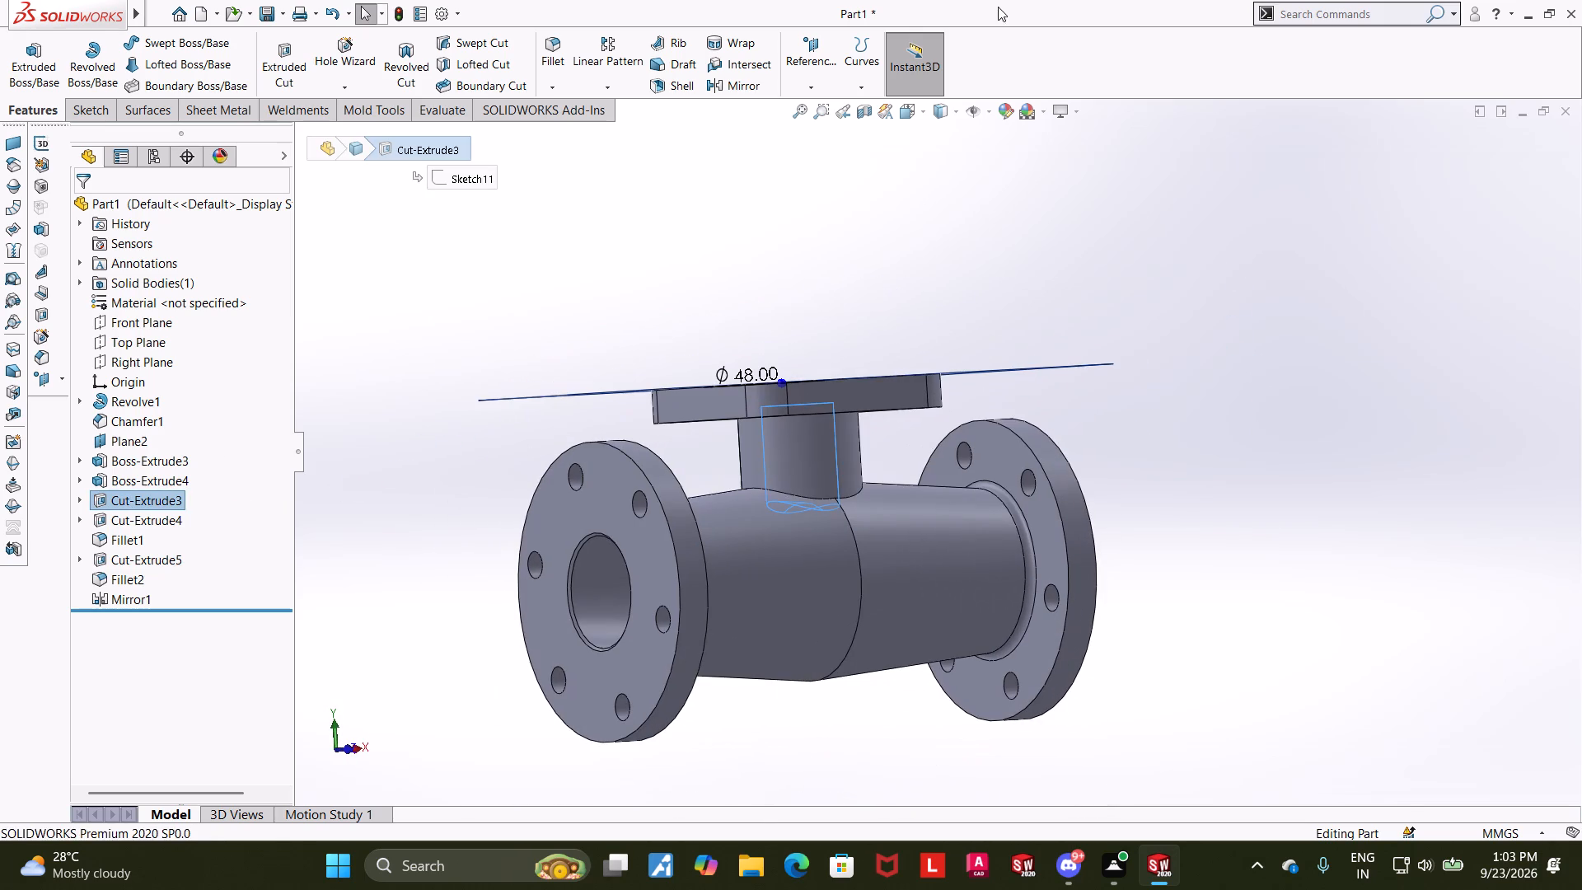
click(864, 108)
click(80, 213)
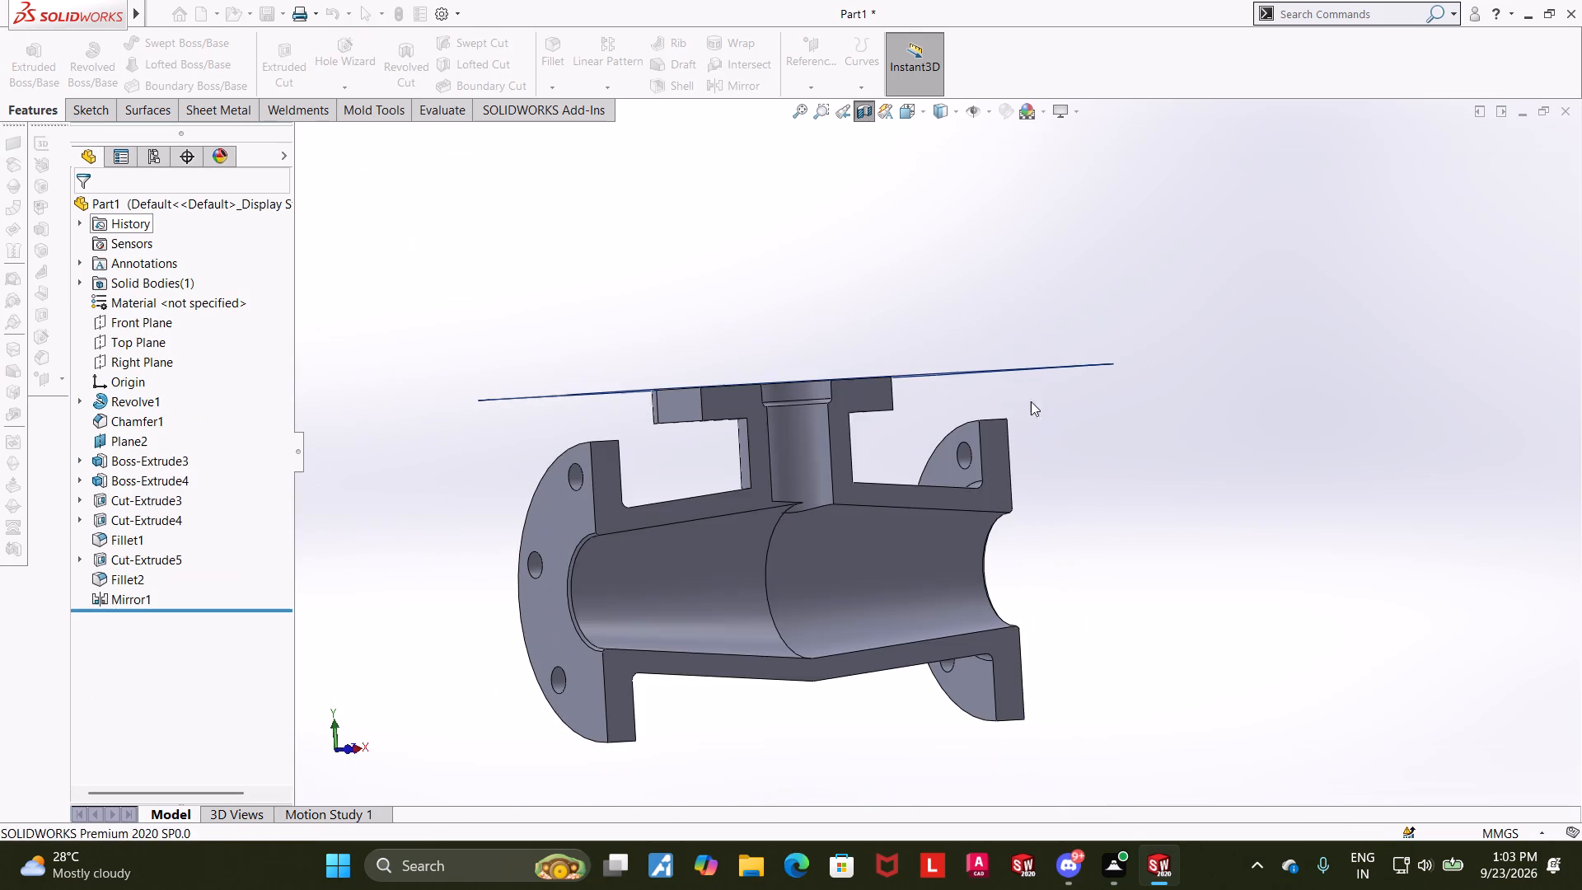
middle_drag(1340, 478, 1287, 489)
scroll(1206, 451, up, 1)
middle_drag(1202, 453, 1195, 487)
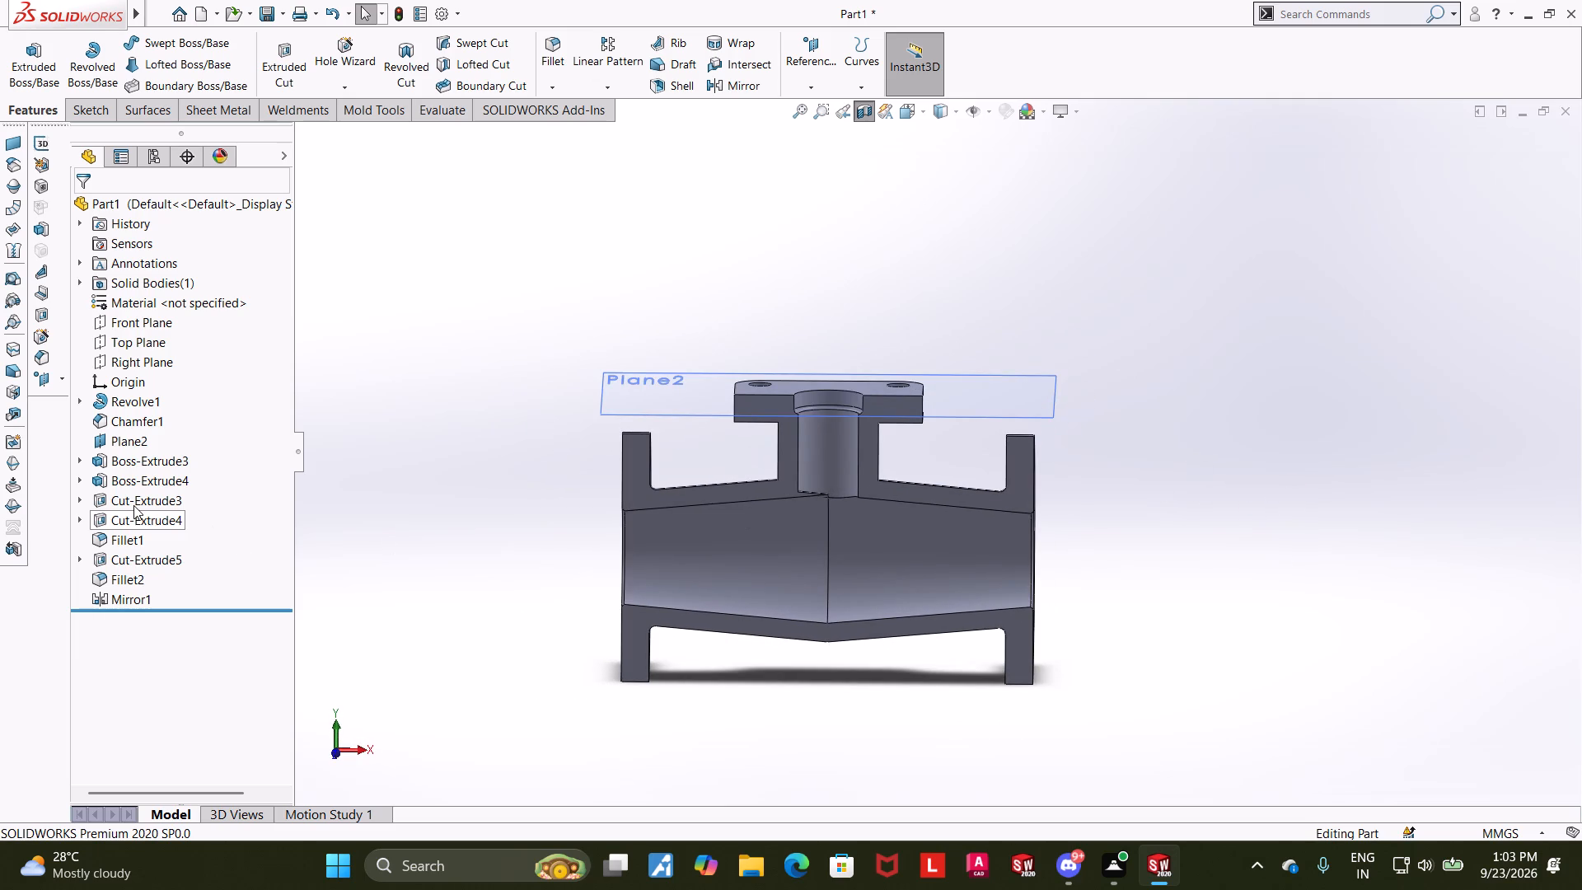
Edit the branch's 48 mm bore cut and set its end condition to Up To Next.
click(133, 505)
click(150, 466)
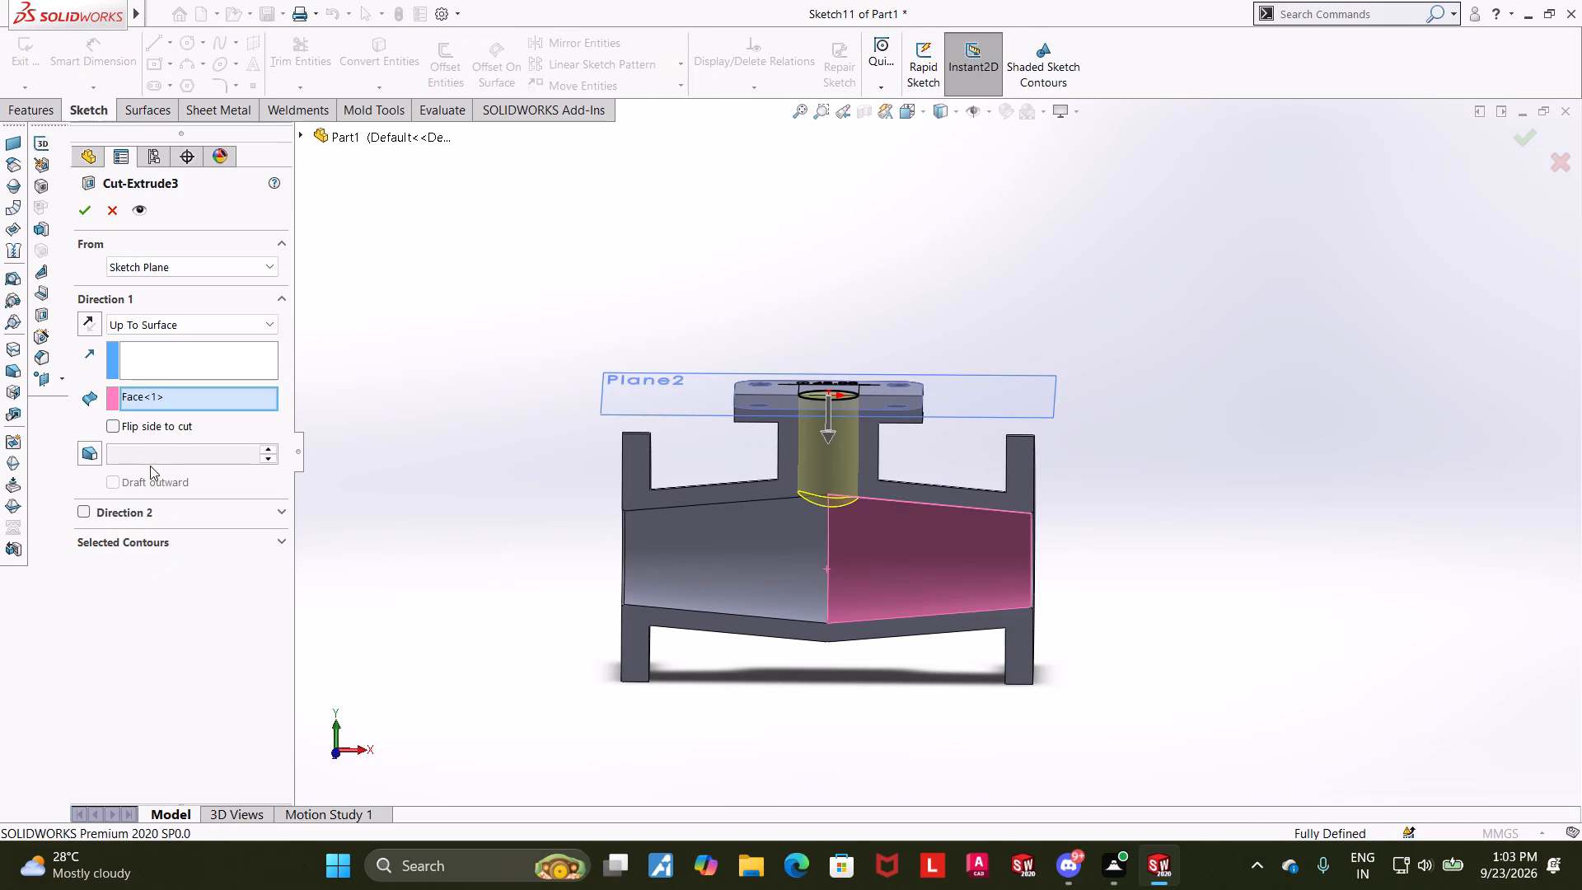
click(147, 332)
click(161, 389)
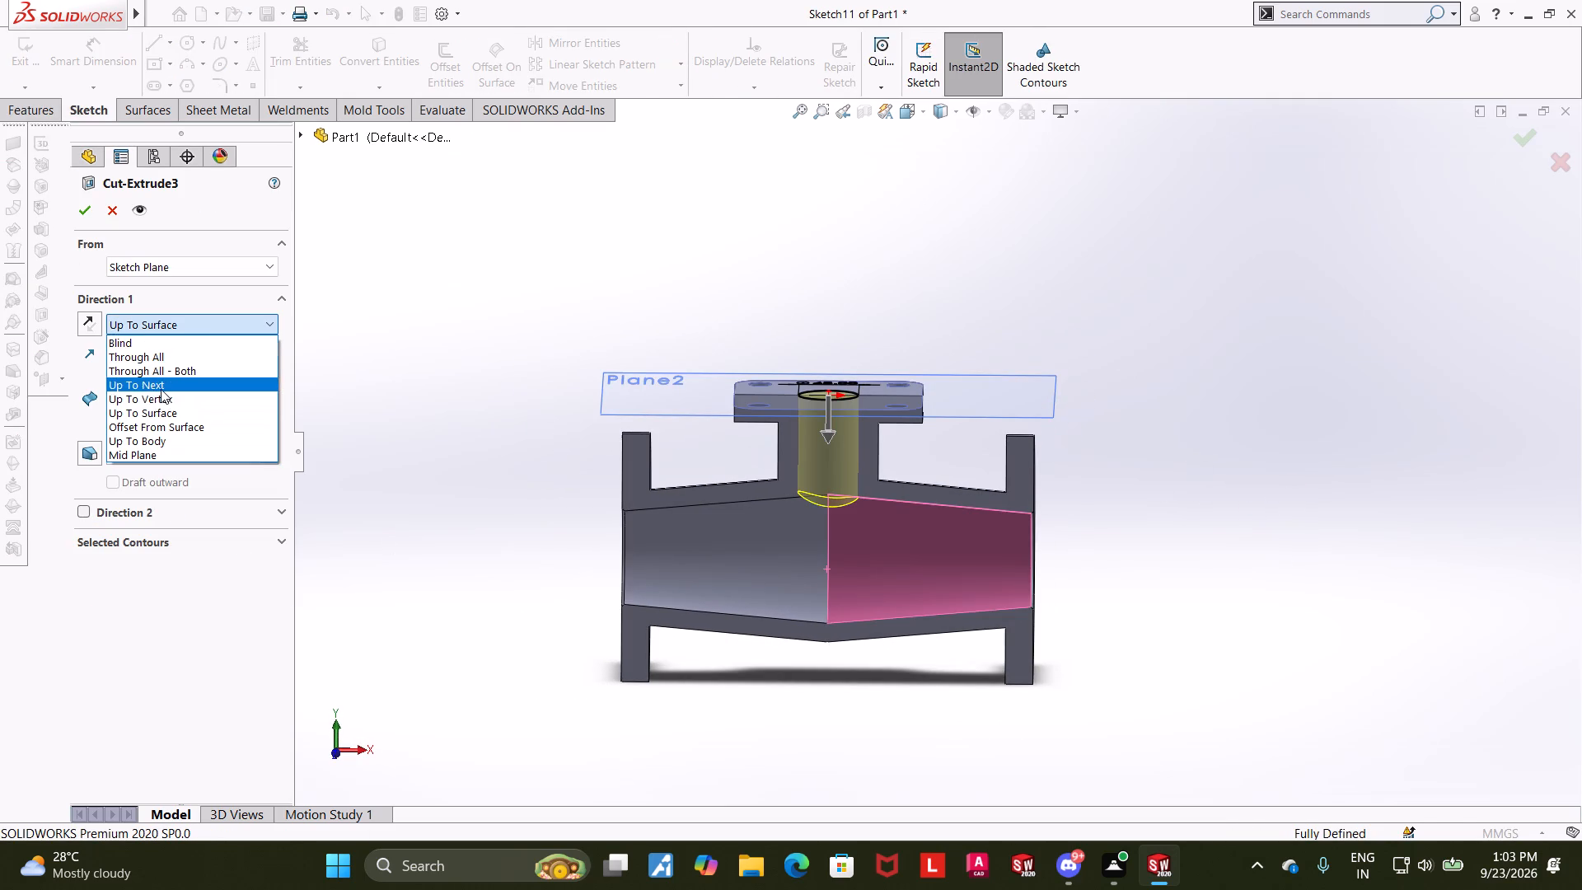
click(82, 208)
click(457, 262)
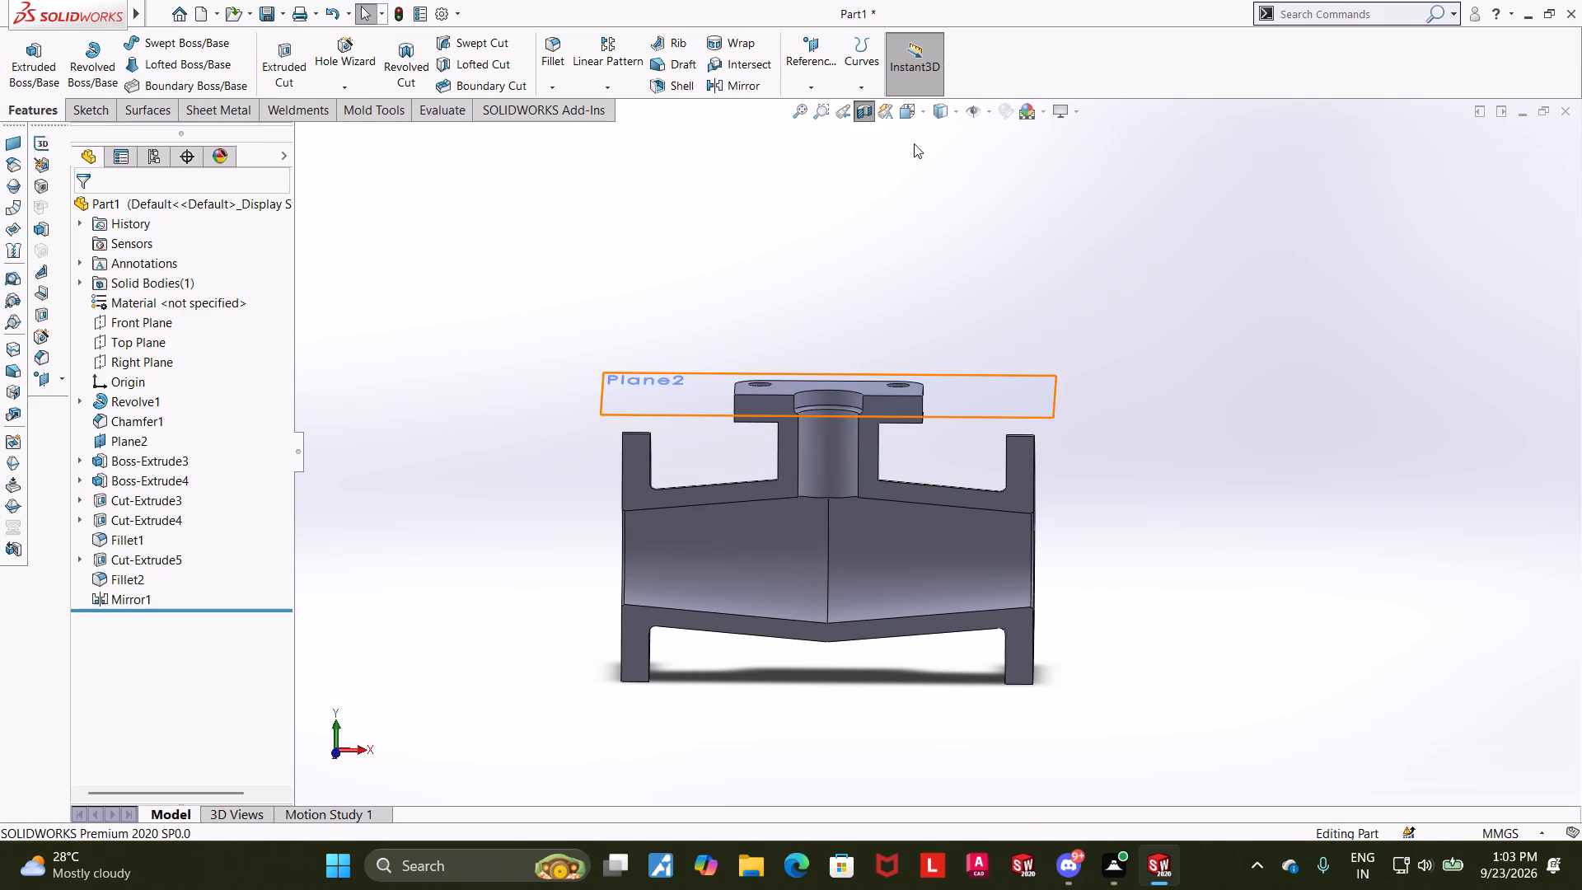
Orient the sectioned model to the front view, examine the profile, and turn off the section view.
click(909, 109)
click(819, 525)
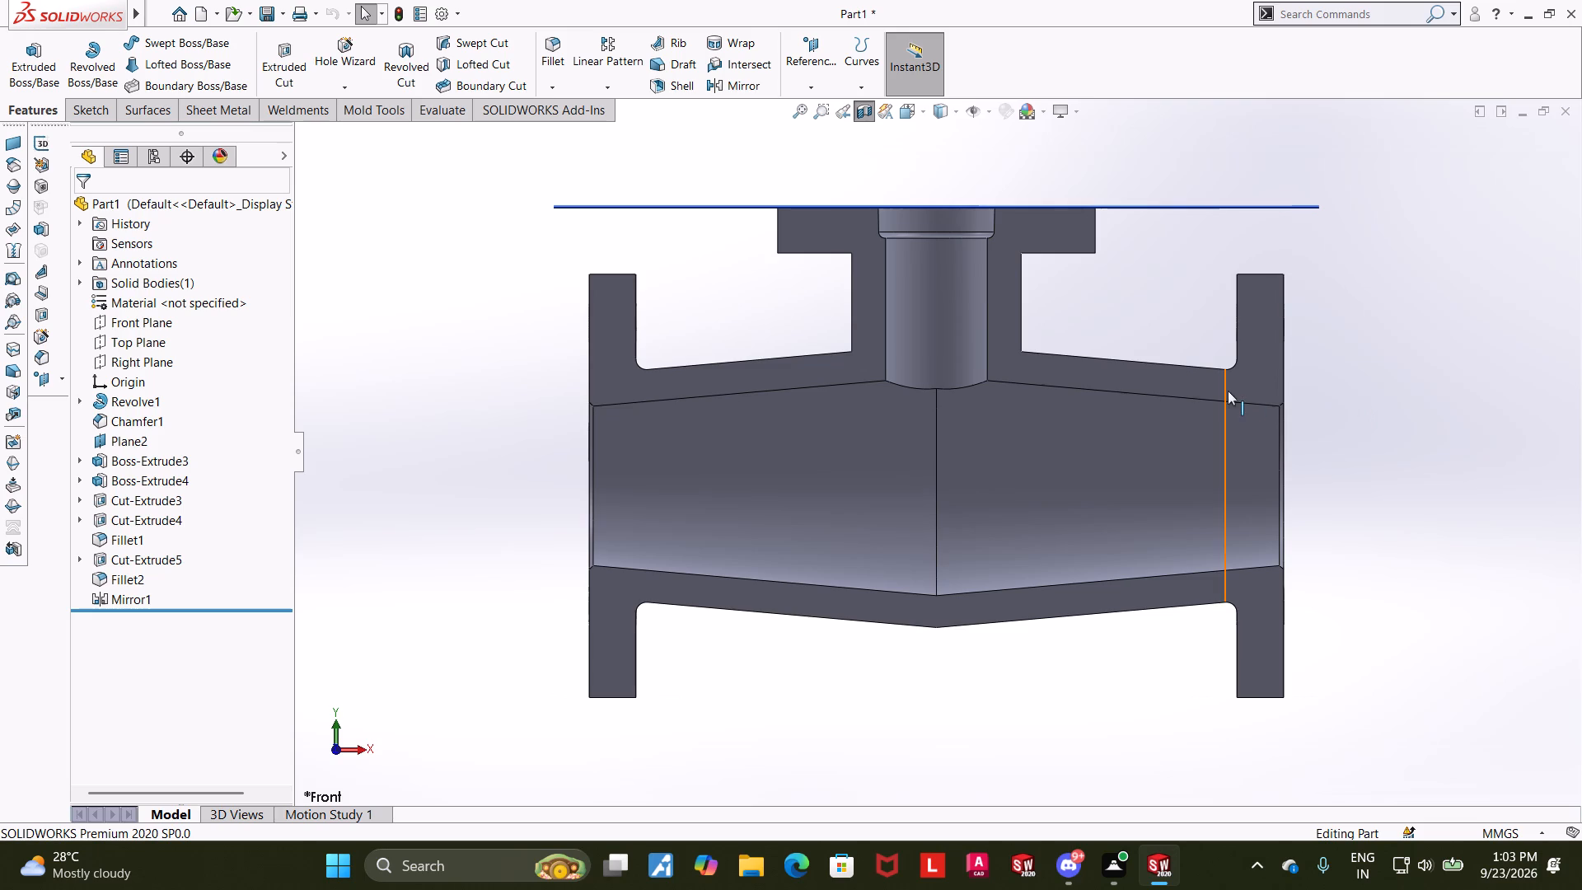
scroll(1334, 397, up, 2)
scroll(1294, 405, down, 1)
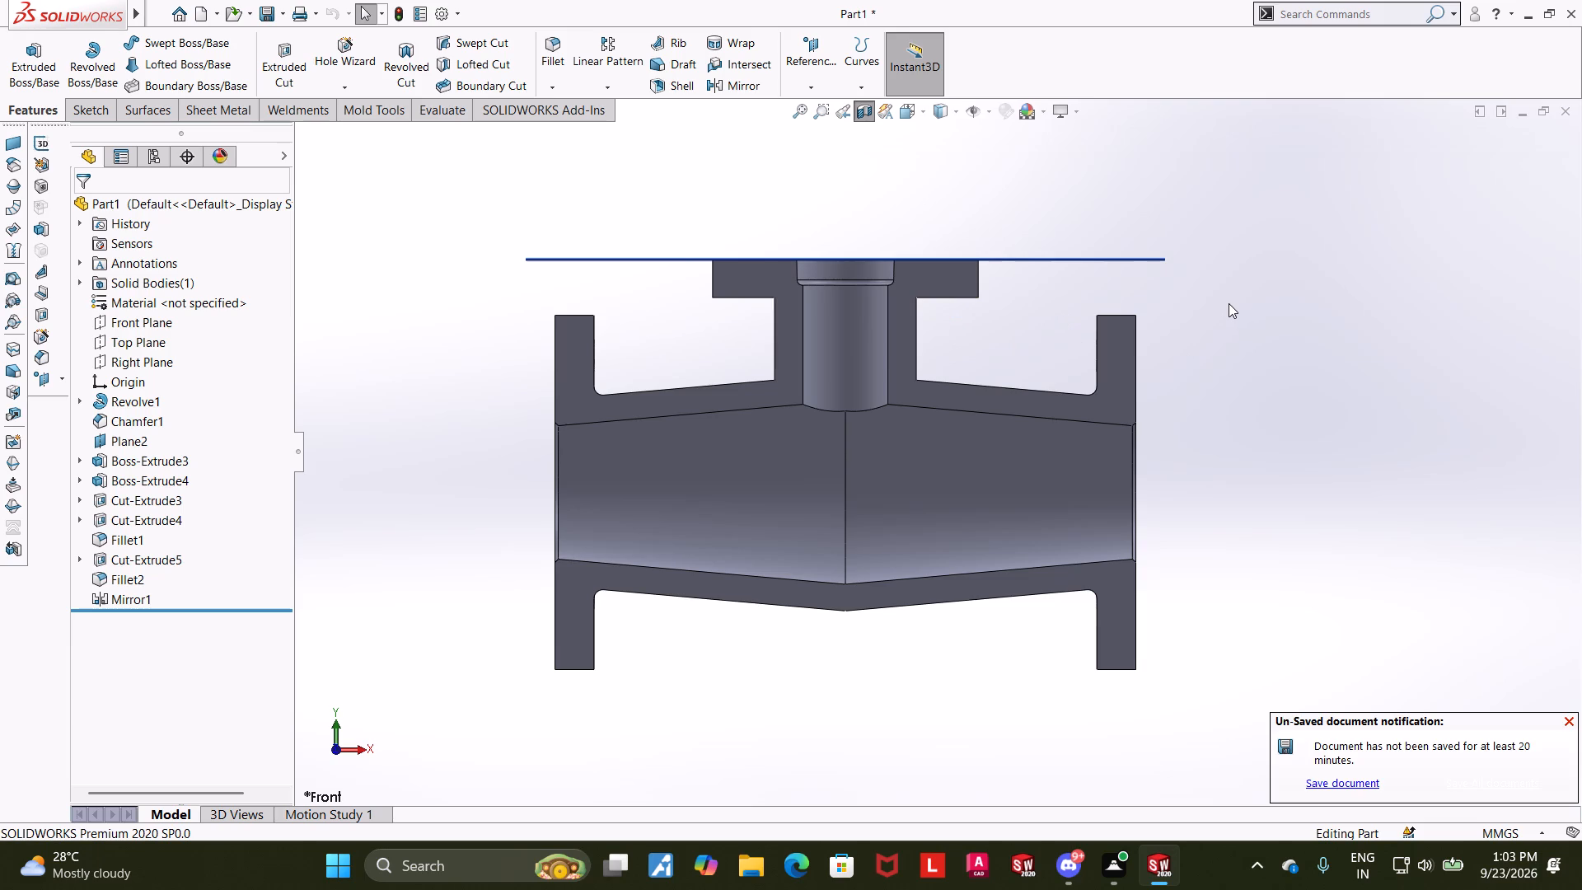
scroll(1214, 349, up, 1)
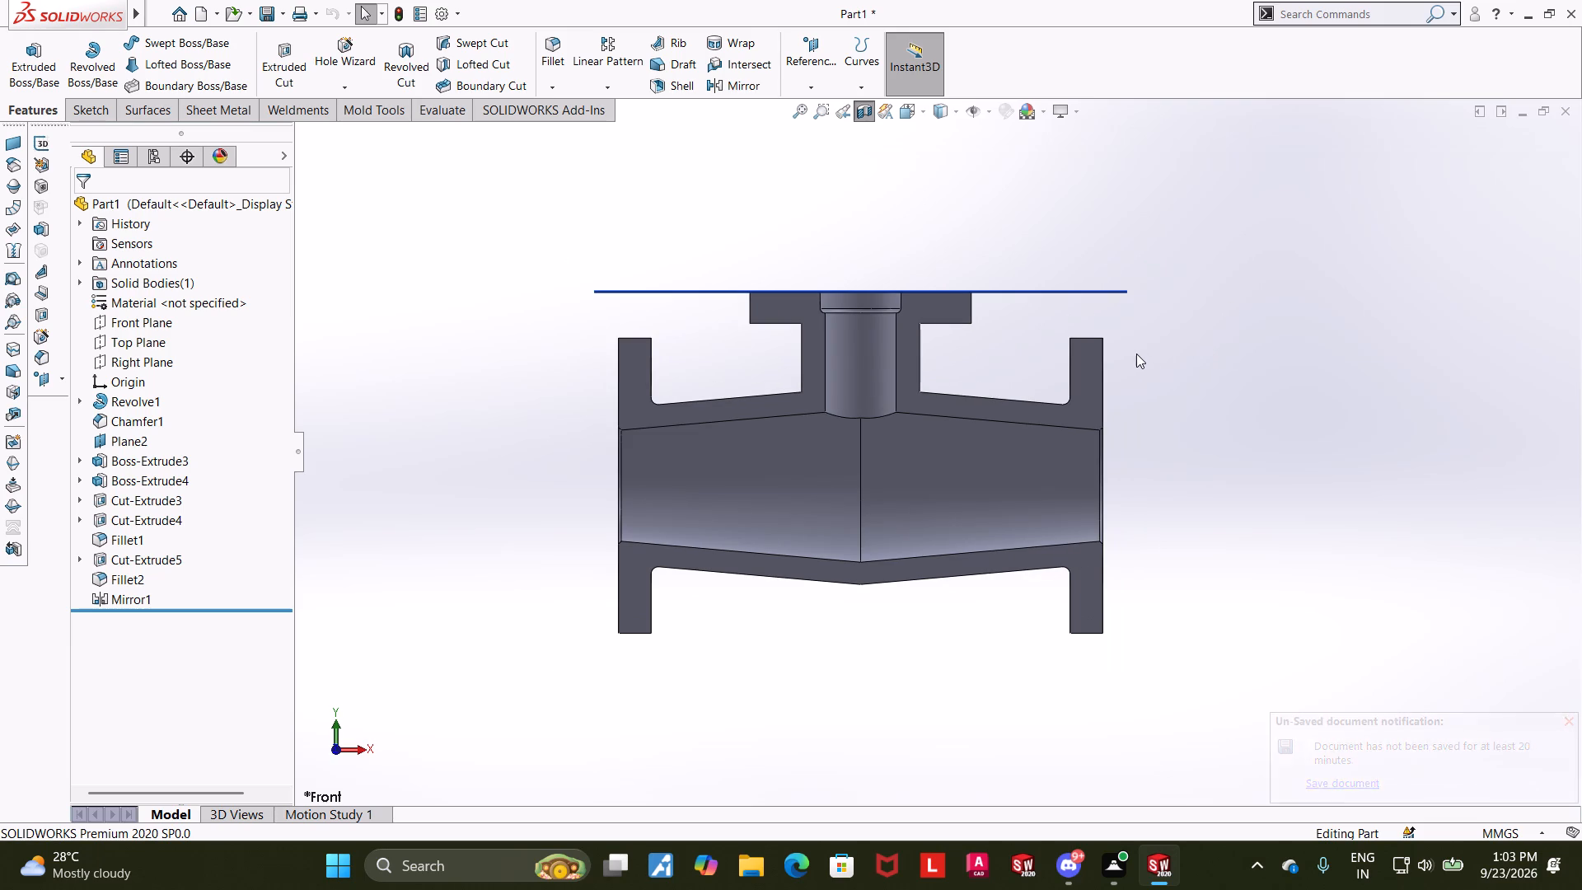
click(855, 114)
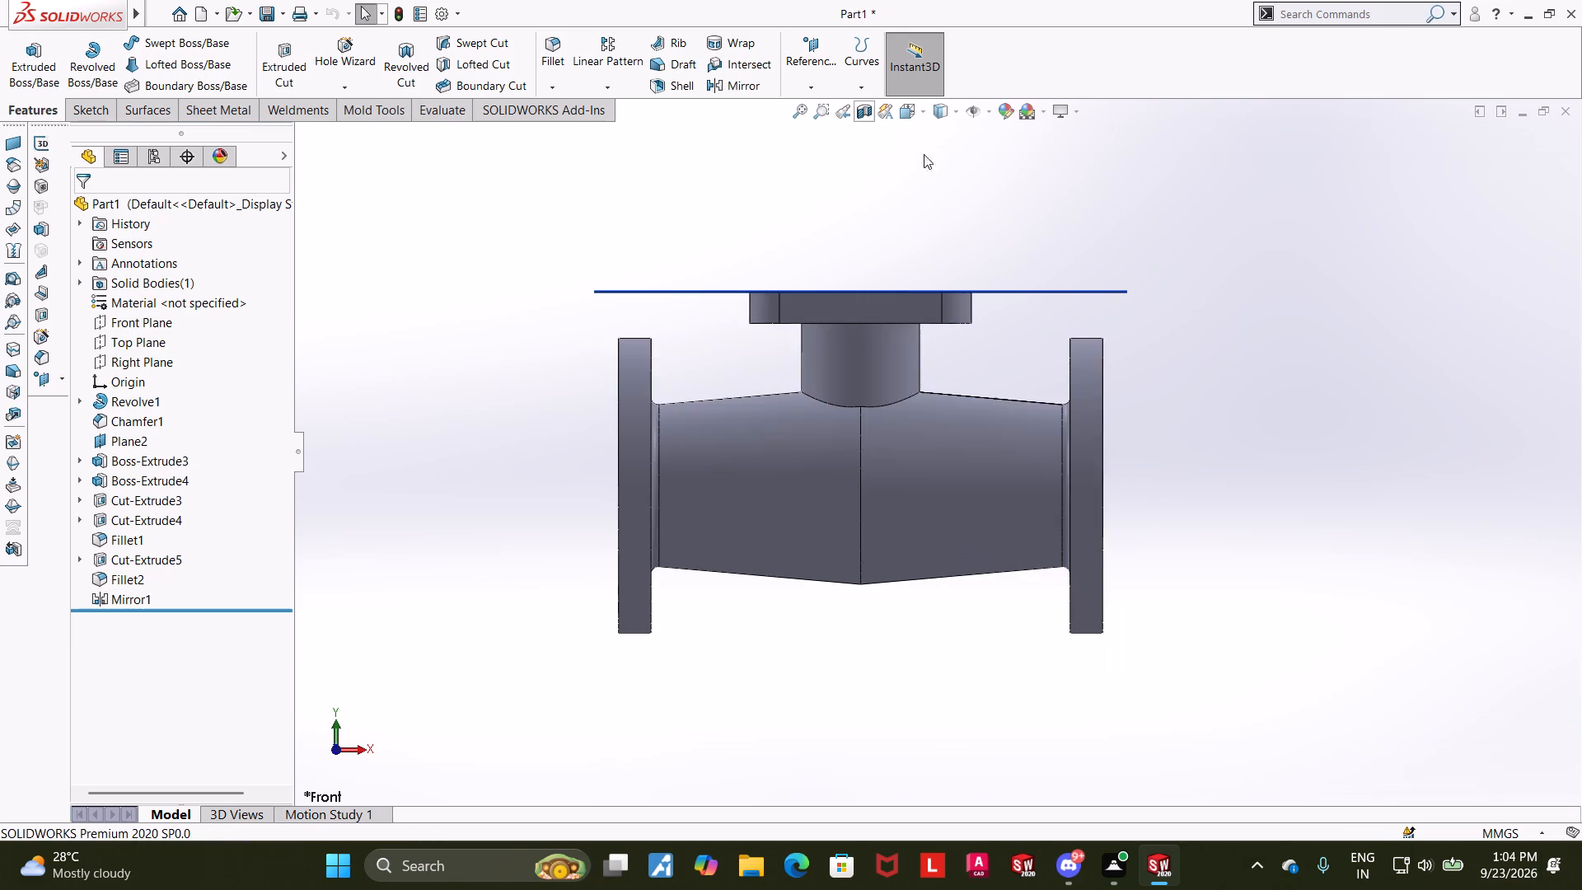
Hide all reference items in the graphics area, including the plane at the top of the branch flange.
scroll(1255, 348, up, 2)
middle_drag(1163, 369, 1196, 462)
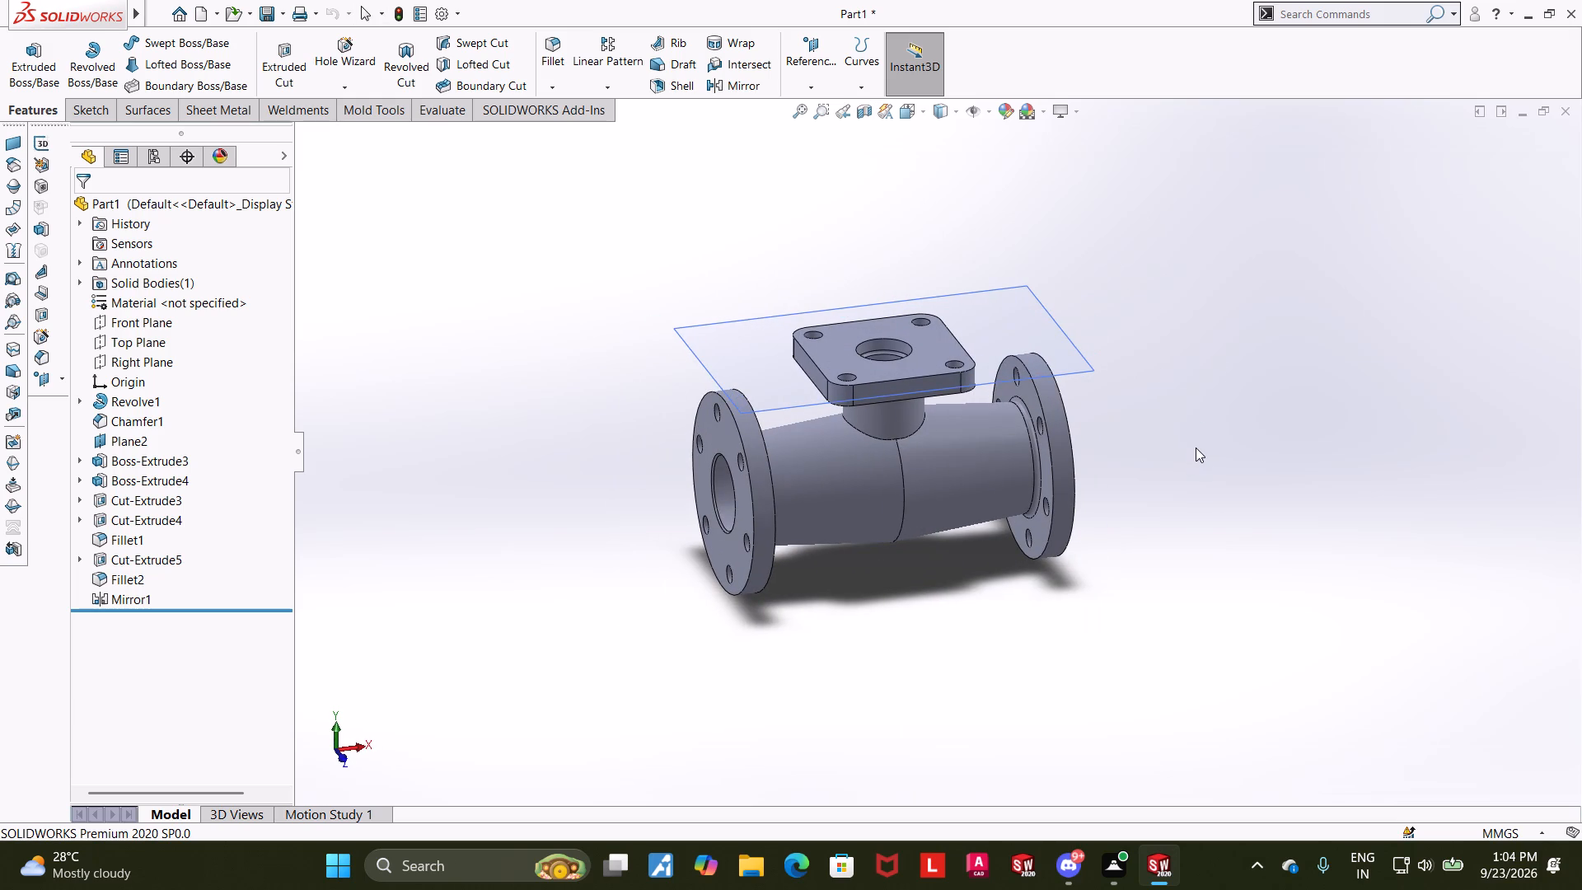
middle_drag(1010, 438, 1029, 464)
scroll(1004, 449, down, 1)
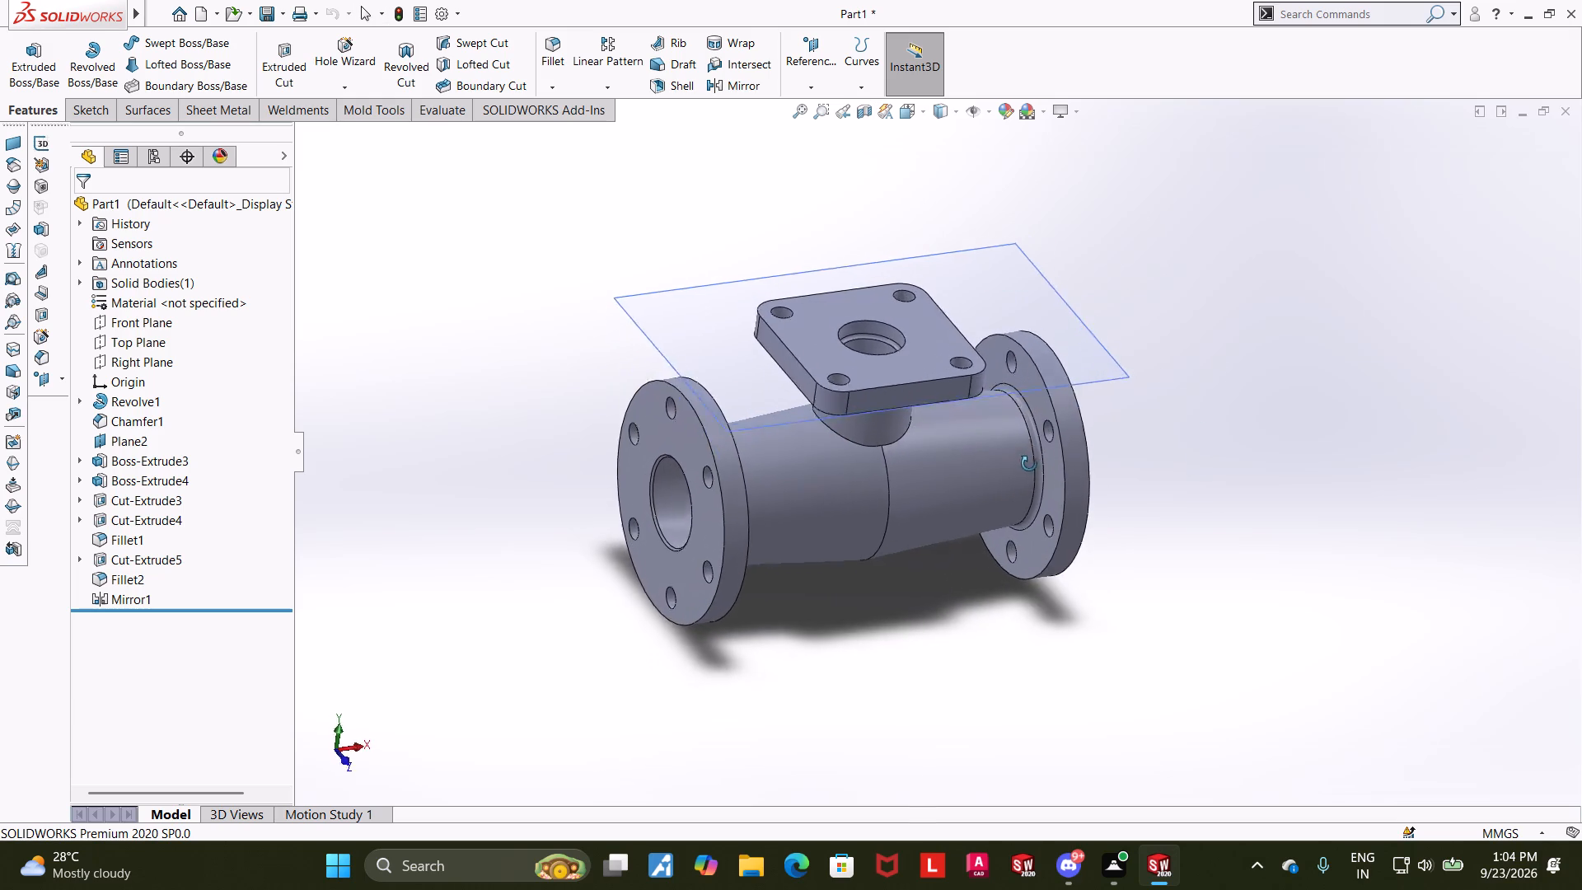
middle_drag(1029, 464, 1061, 429)
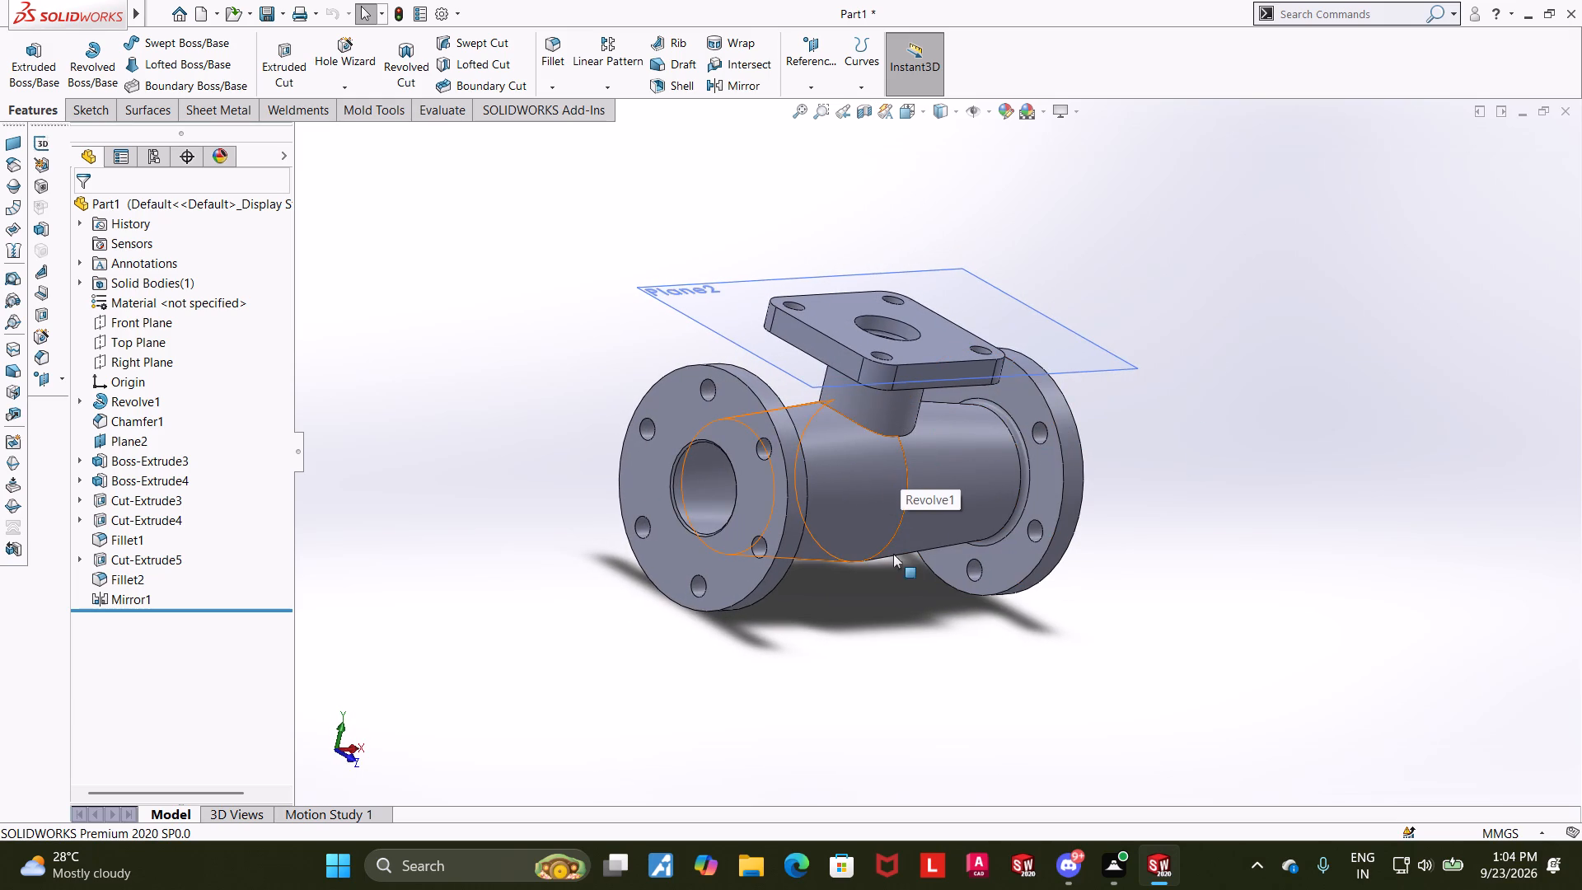
scroll(998, 467, up, 1)
middle_drag(1032, 431, 1019, 470)
scroll(1023, 448, down, 1)
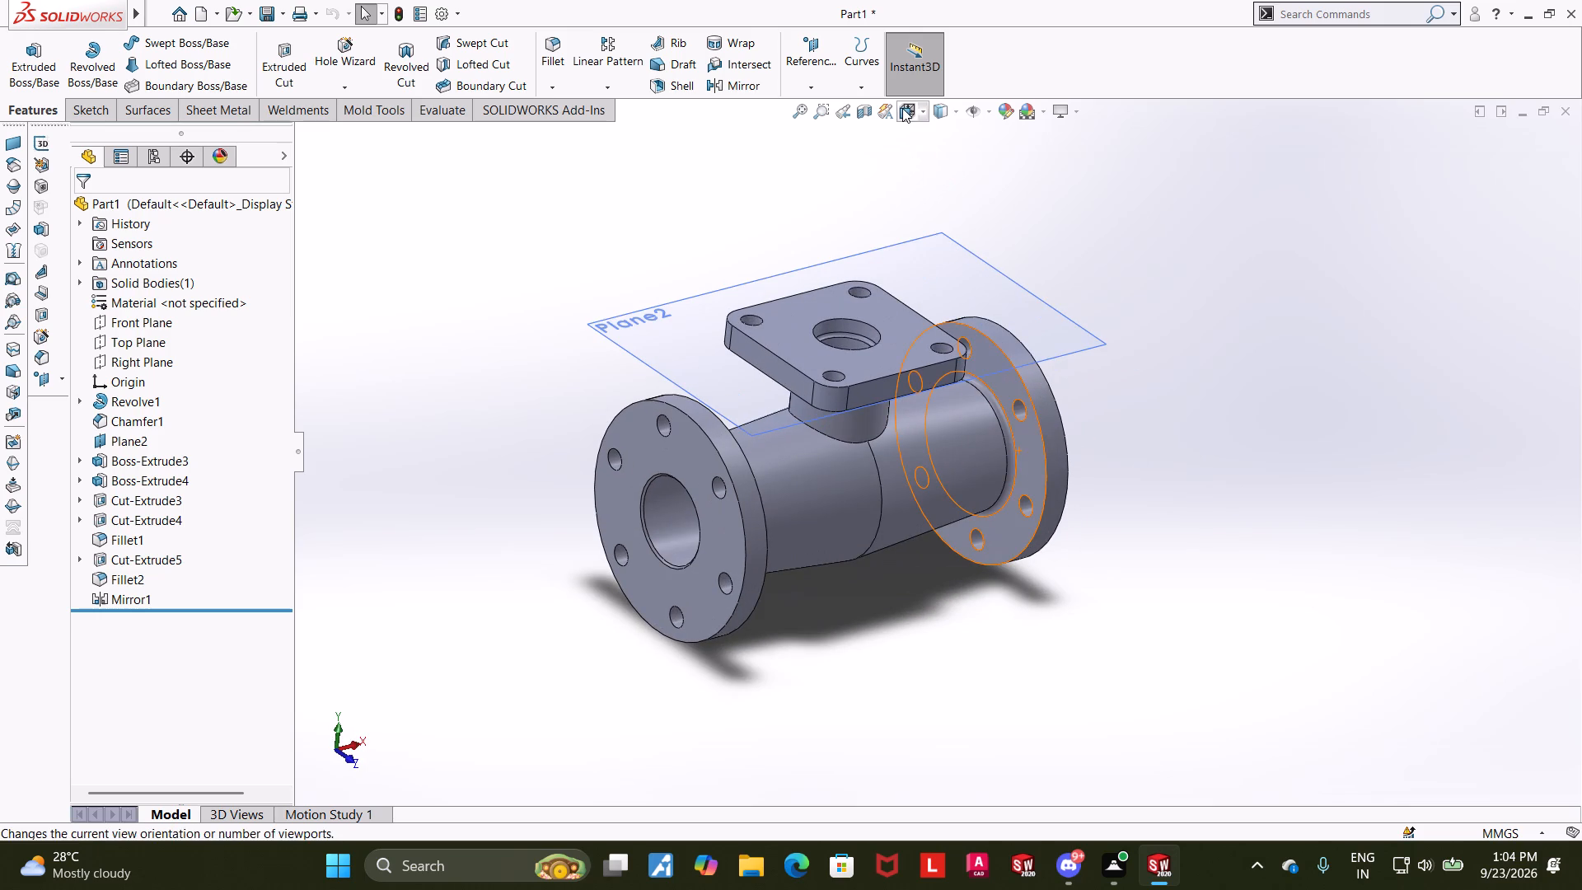
click(980, 111)
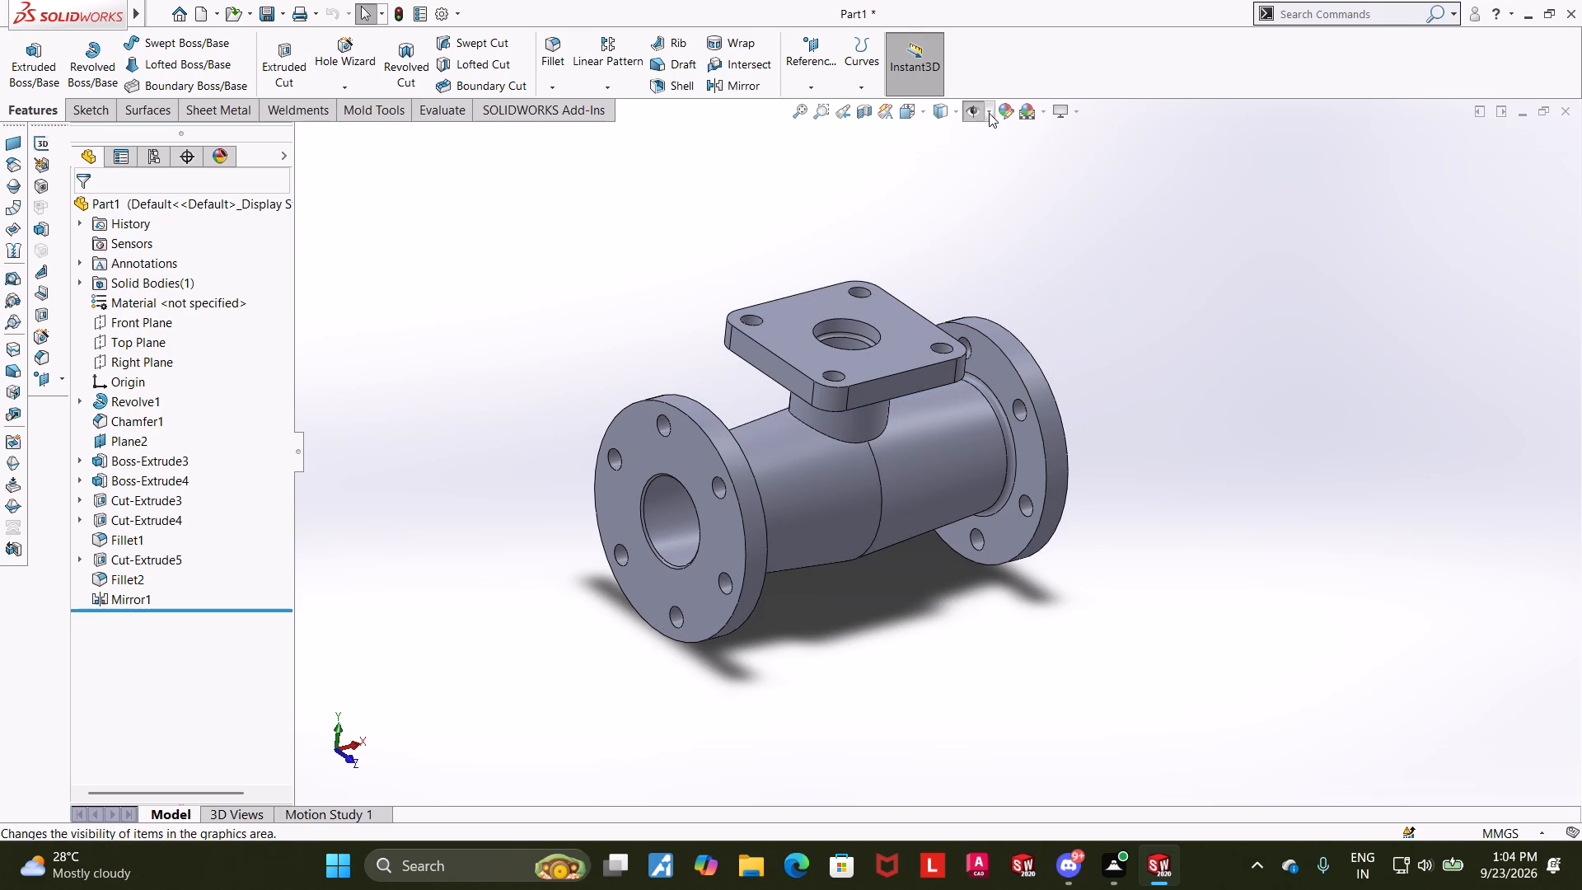
Orient the model to the isometric view.
click(910, 103)
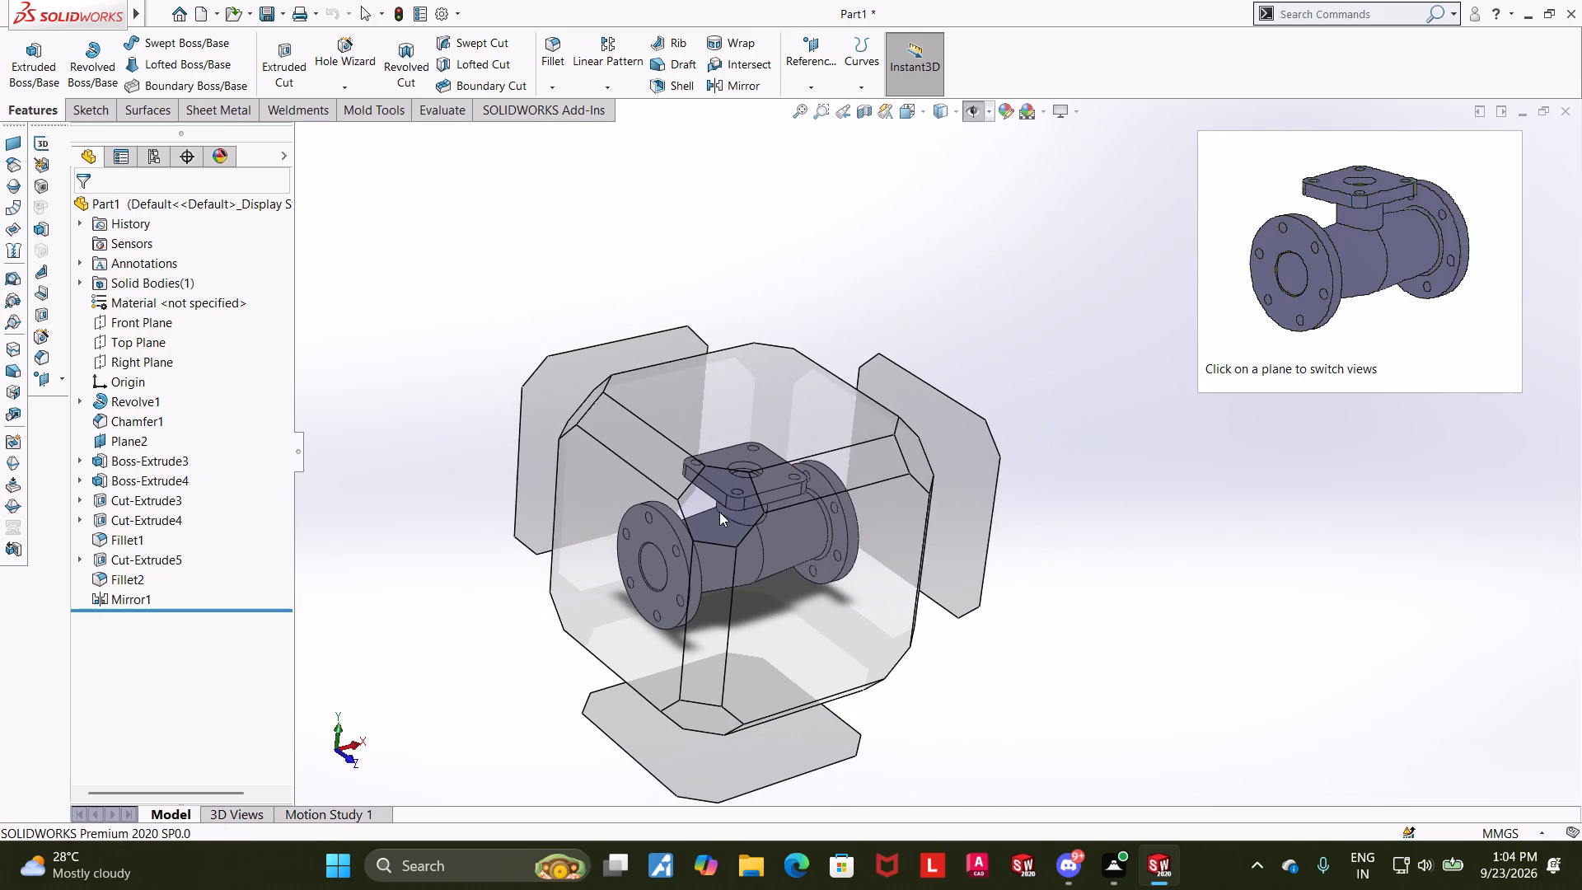
click(726, 506)
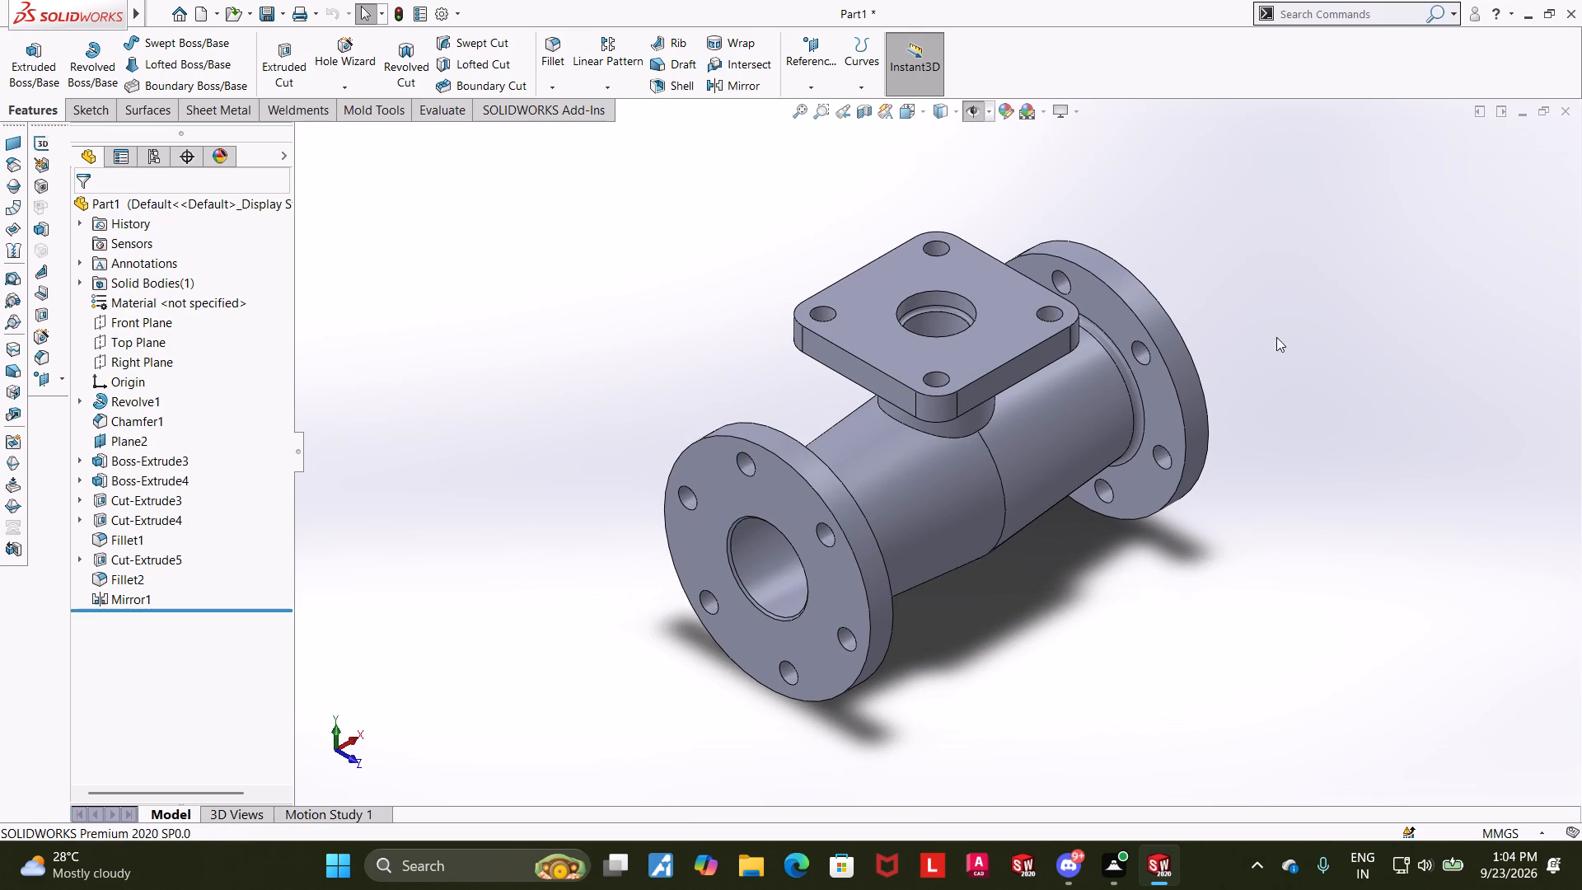
Apply a dark grey colour from the standard swatches to the whole part's appearance.
right_click(136, 207)
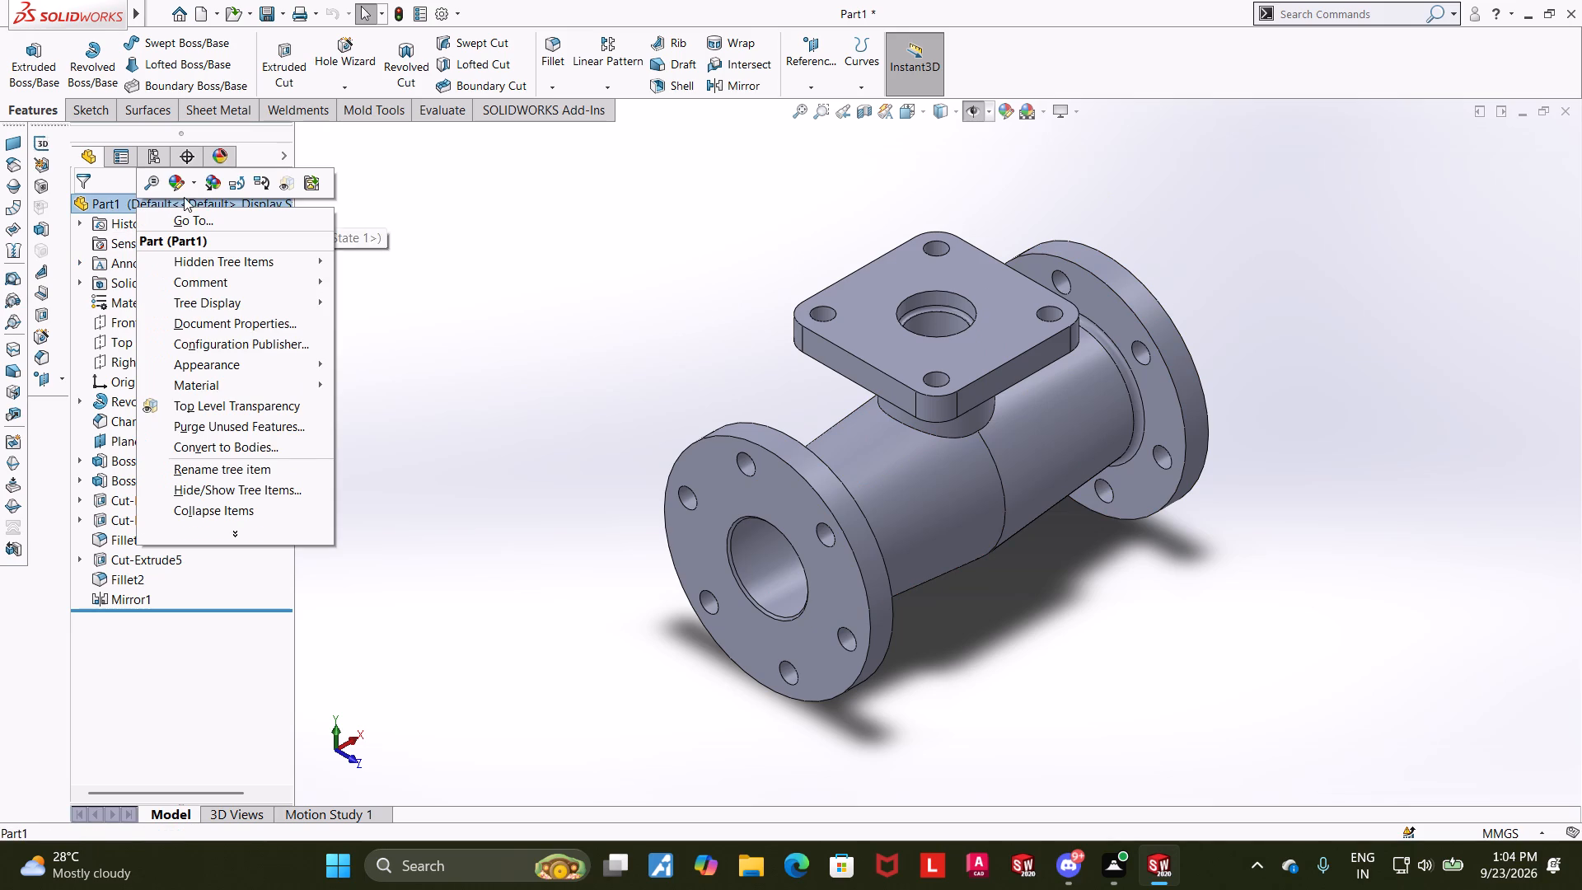
click(181, 181)
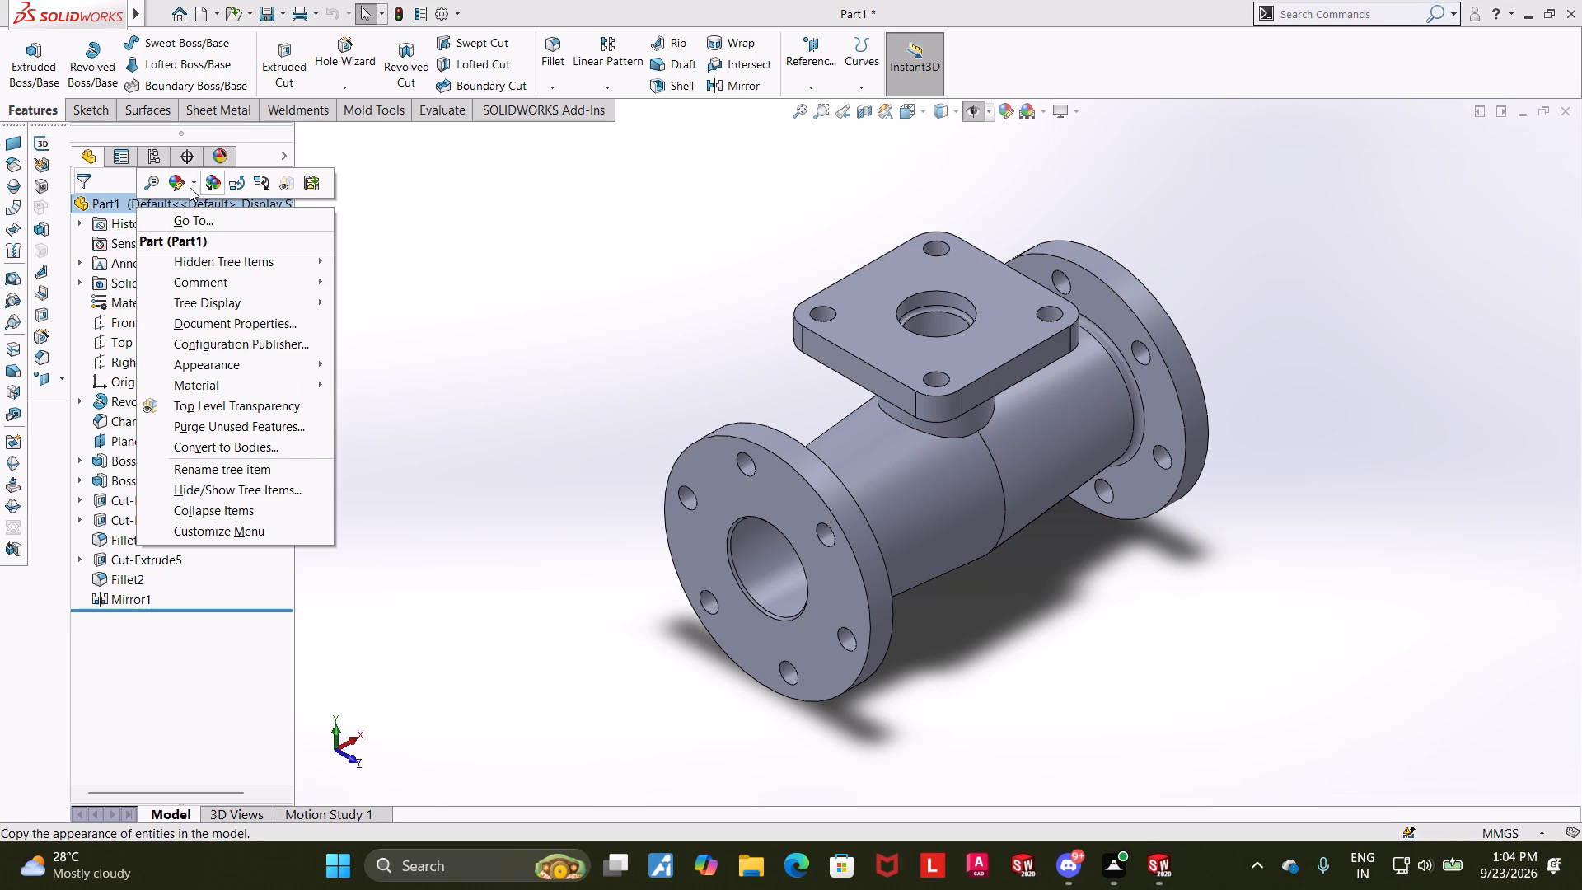
click(176, 184)
click(260, 224)
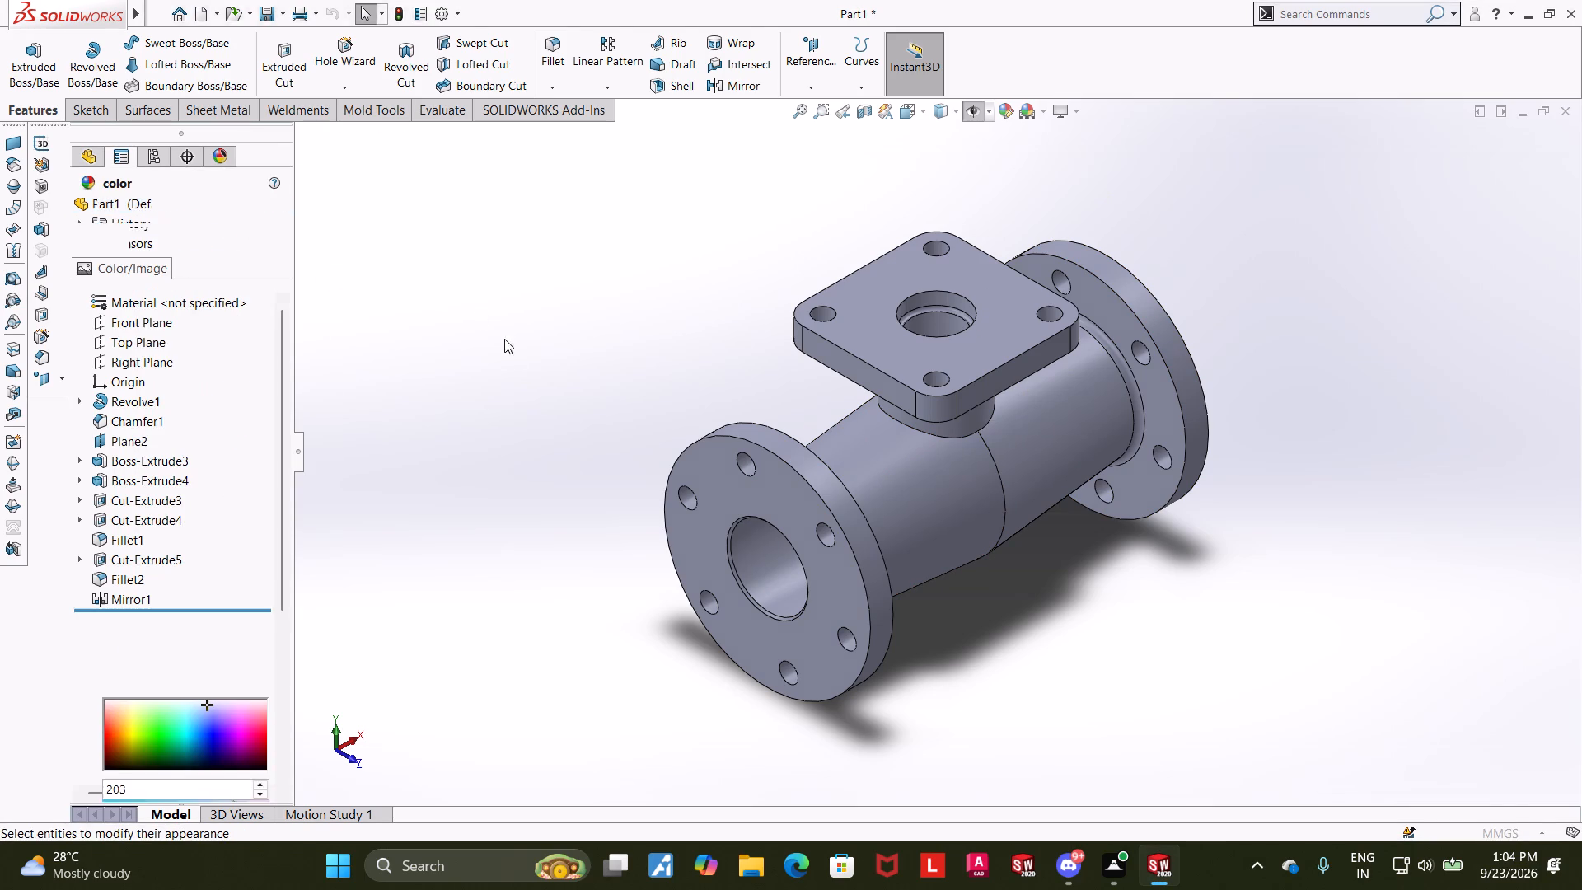
click(222, 639)
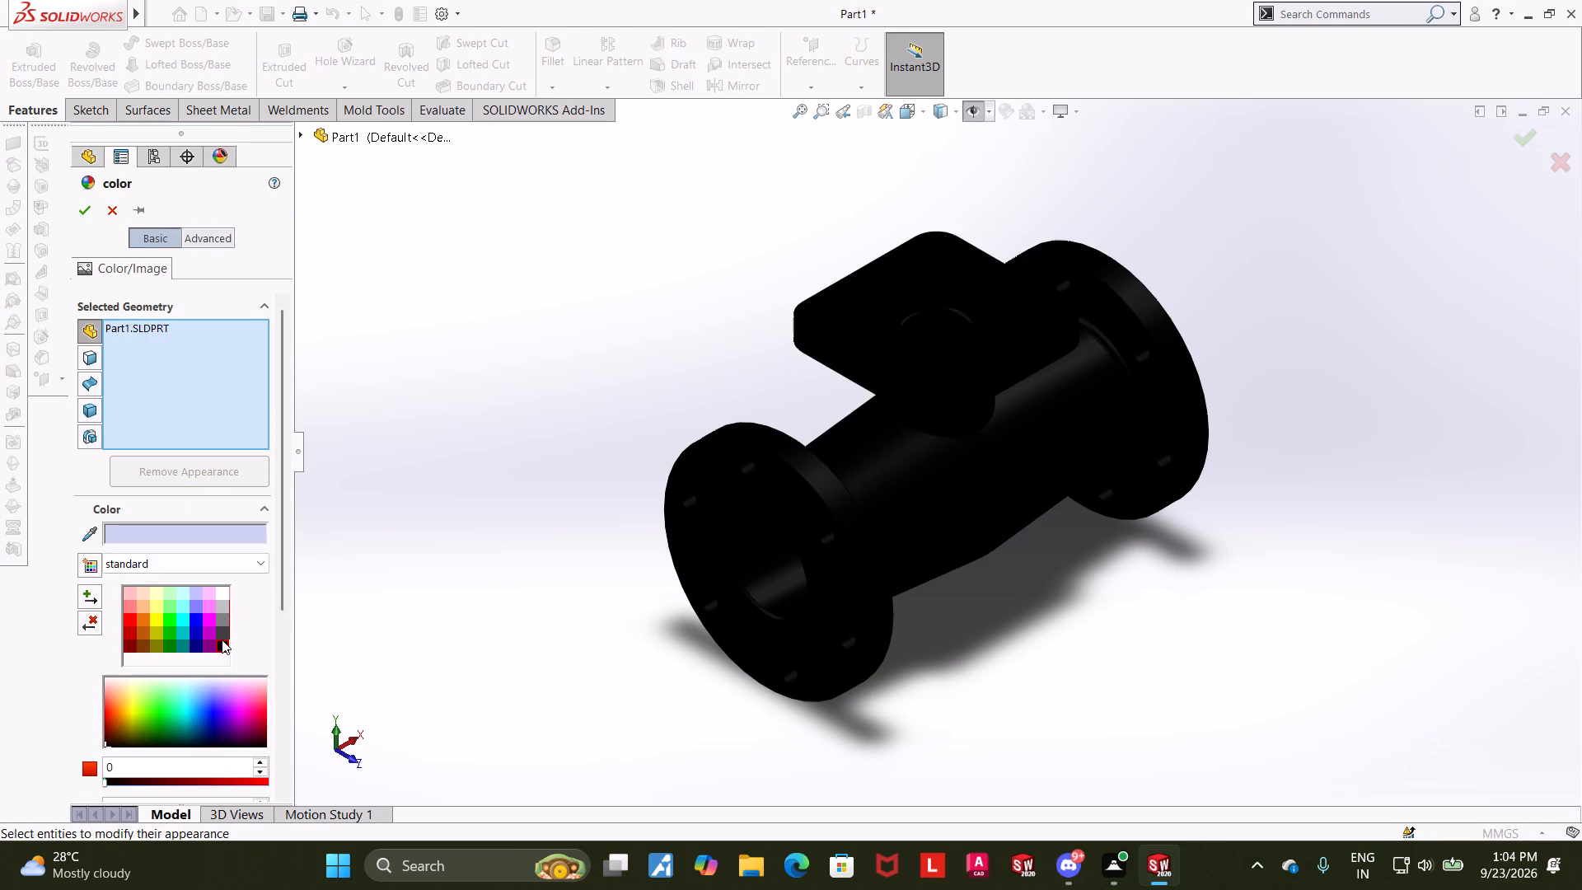
click(222, 627)
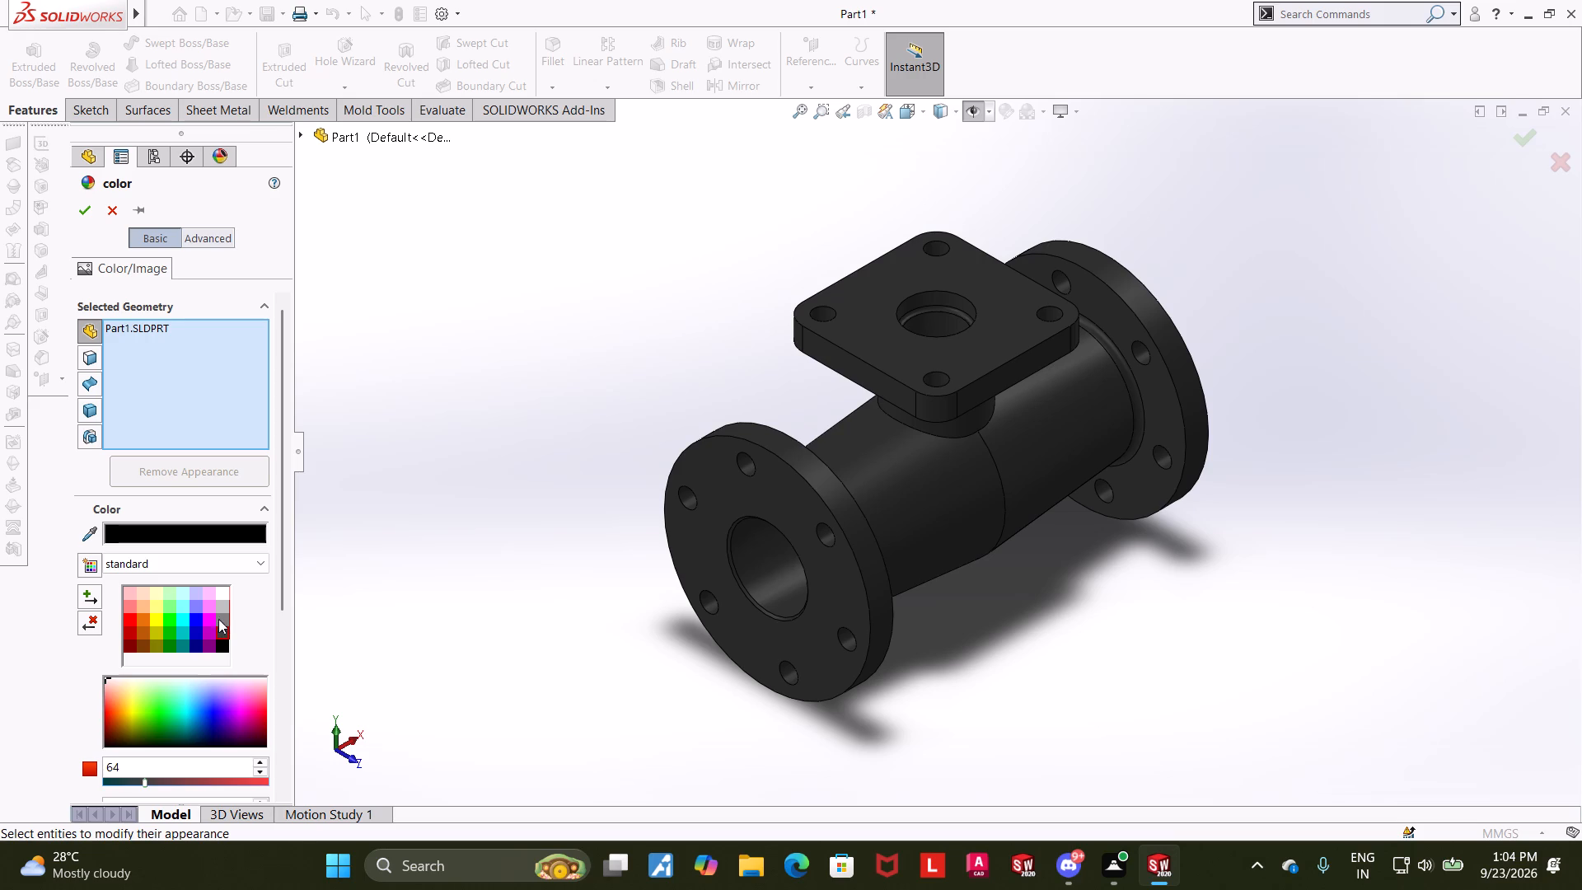
click(86, 213)
click(461, 280)
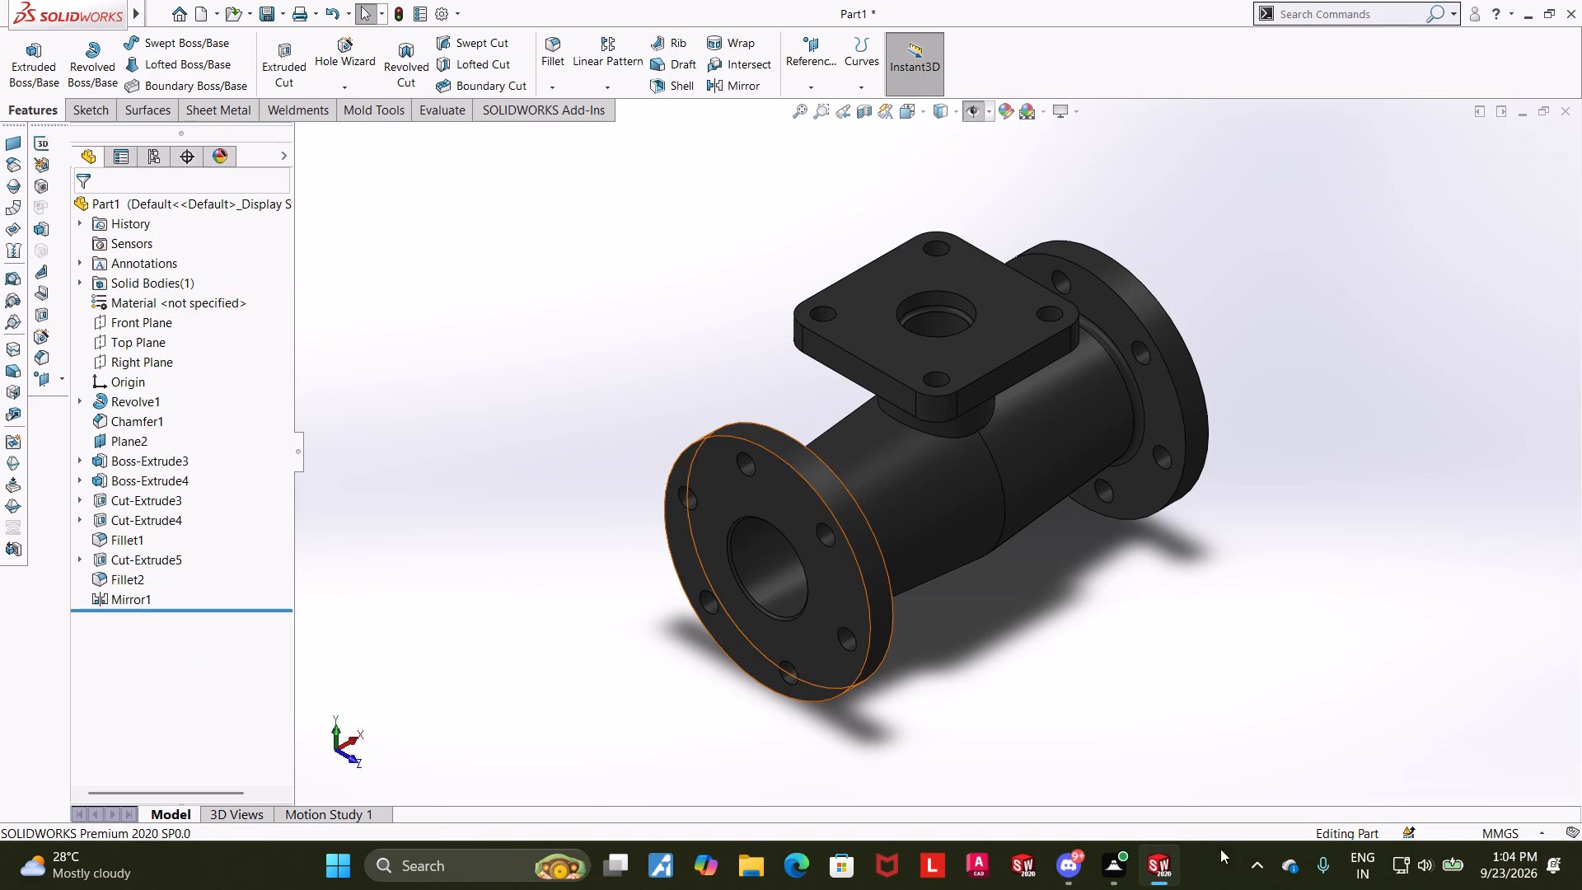
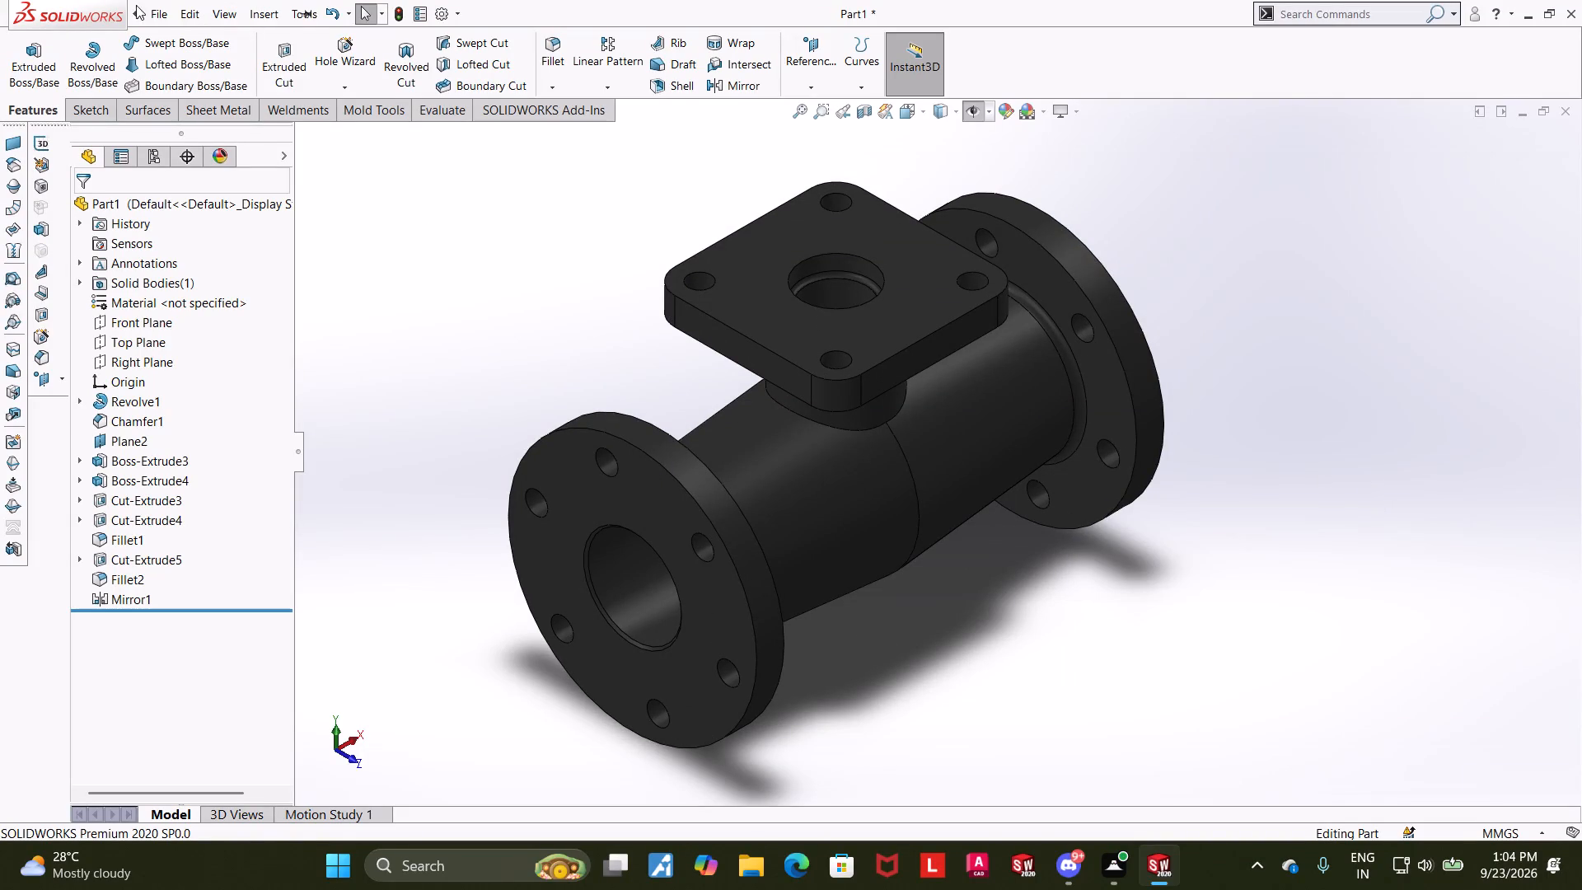
Save the part in the Downloads folder as a SOLIDWORKS Part file named Vector valve body.
click(209, 228)
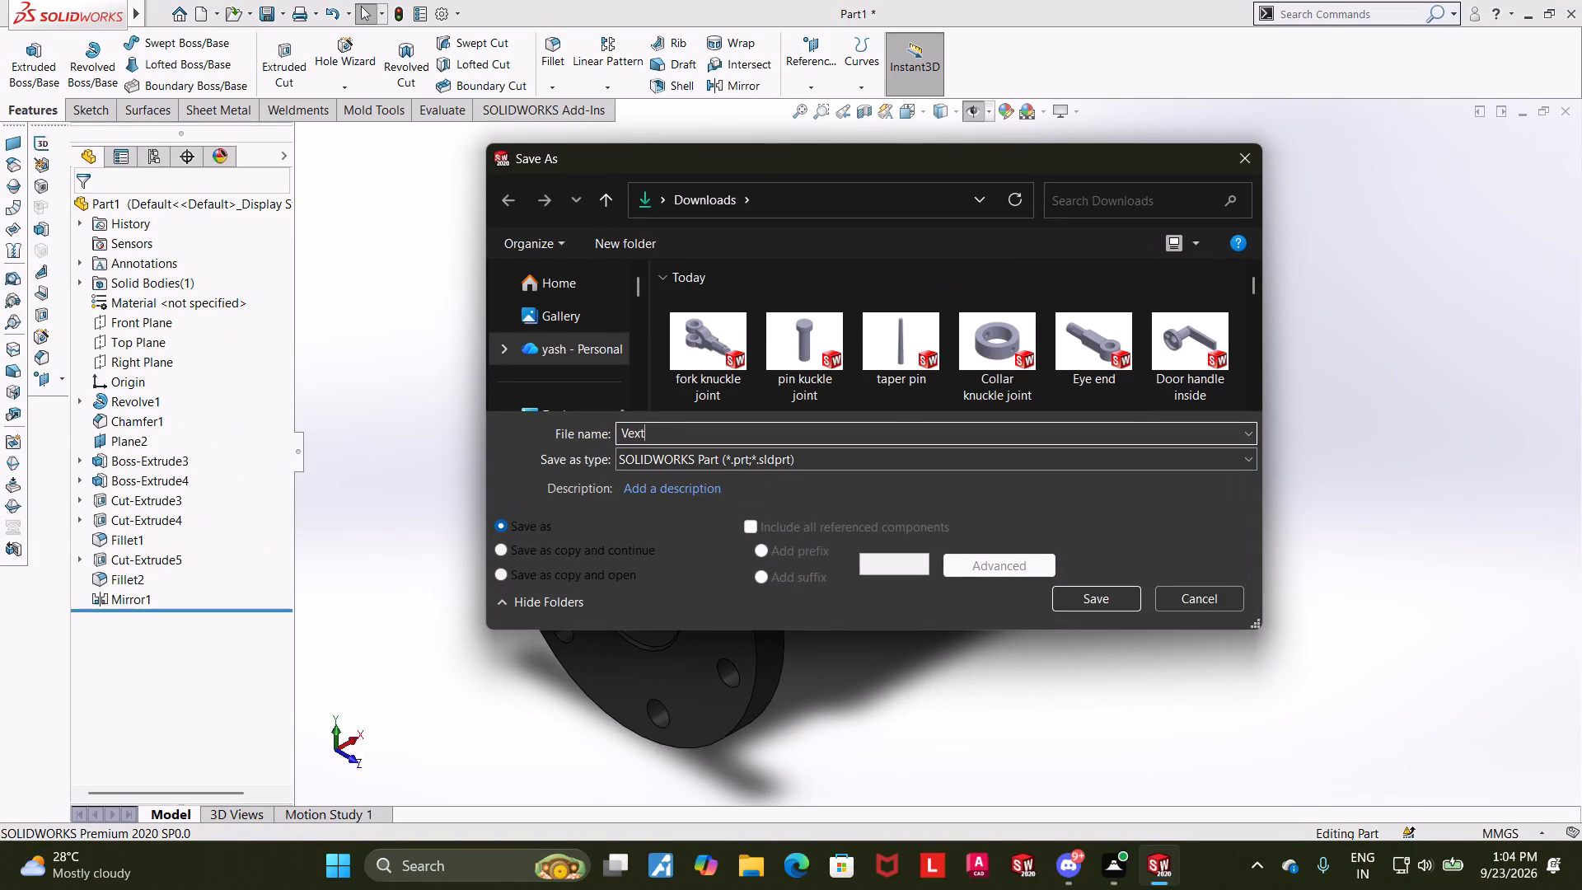
key(BackSpace)
key(BackSpace)
text(cy)
key(BackSpace)
text(tor valve body)
key(space)
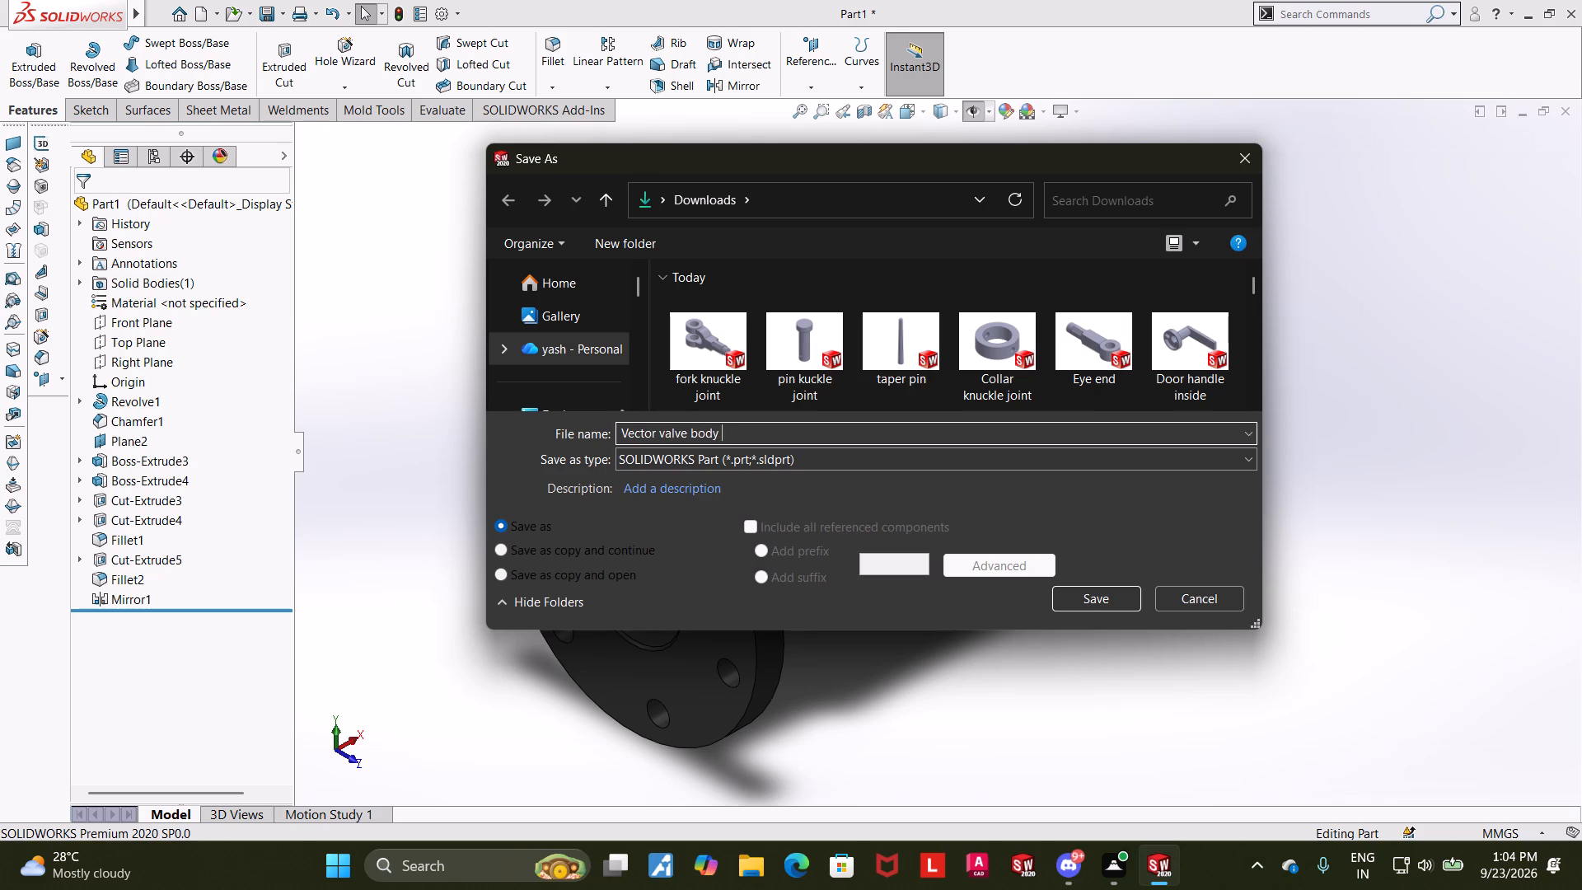
click(1076, 590)
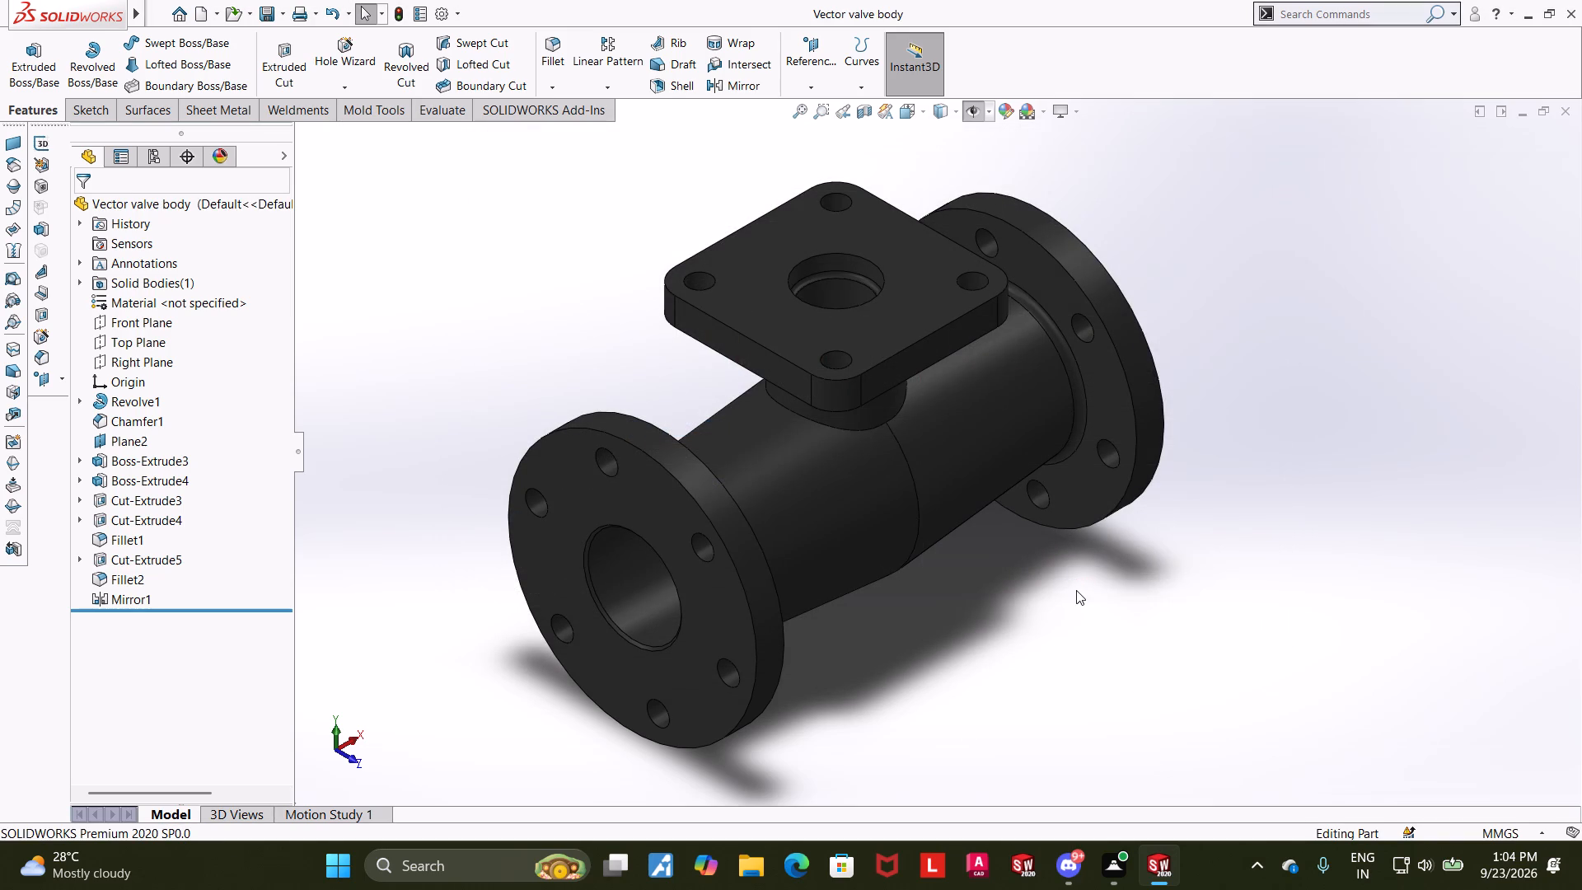
Save a copy of the part in the Downloads folder in Adobe PDF format, keeping the name Vector valve body.
click(213, 228)
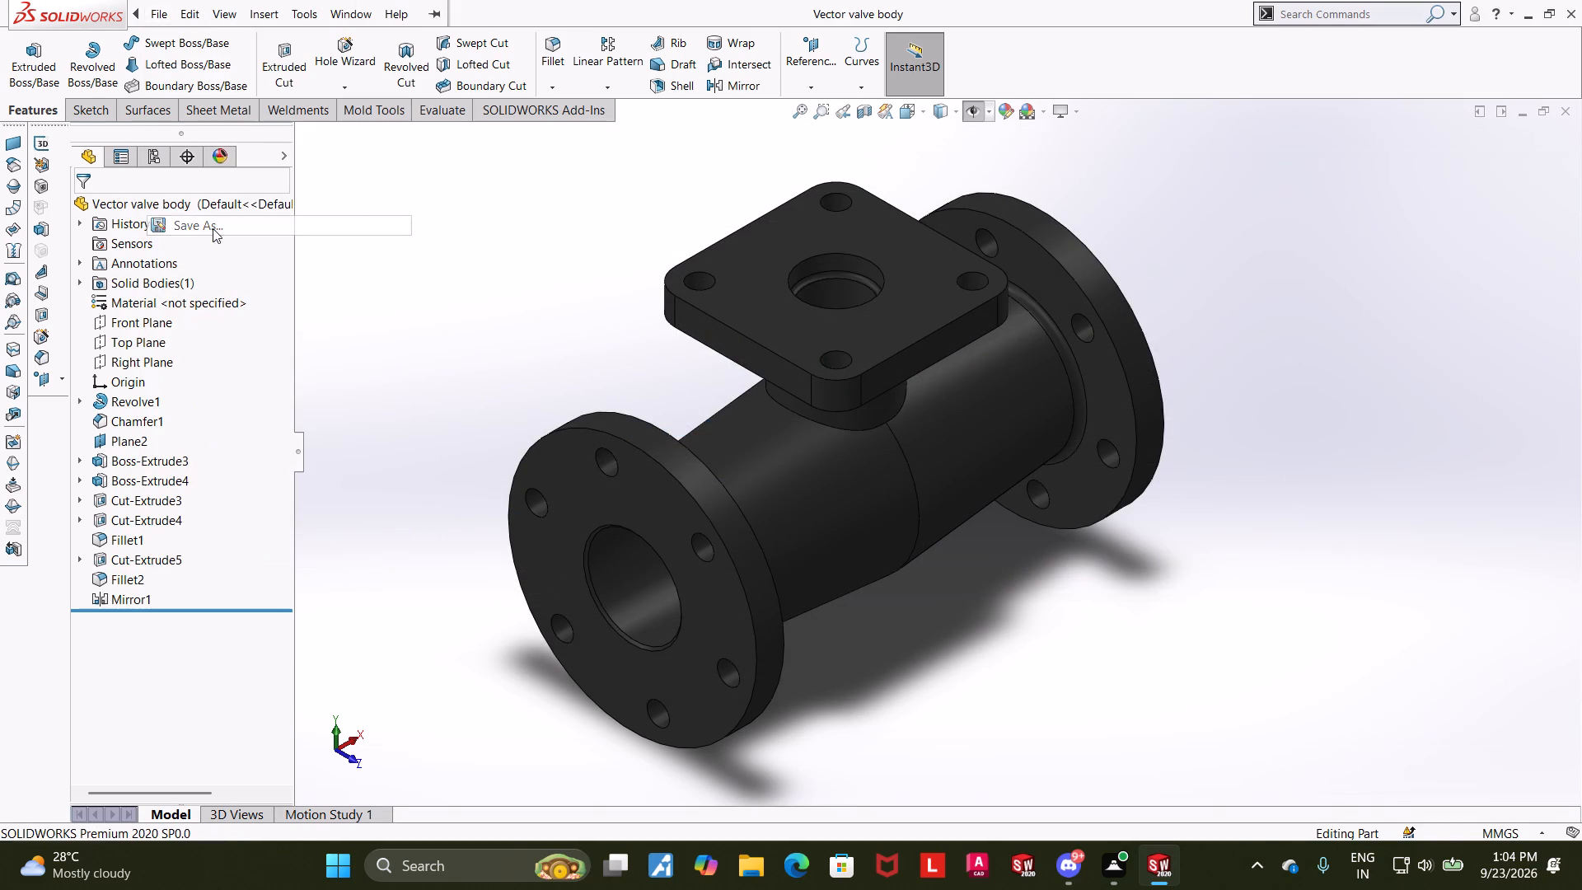
click(718, 454)
click(840, 121)
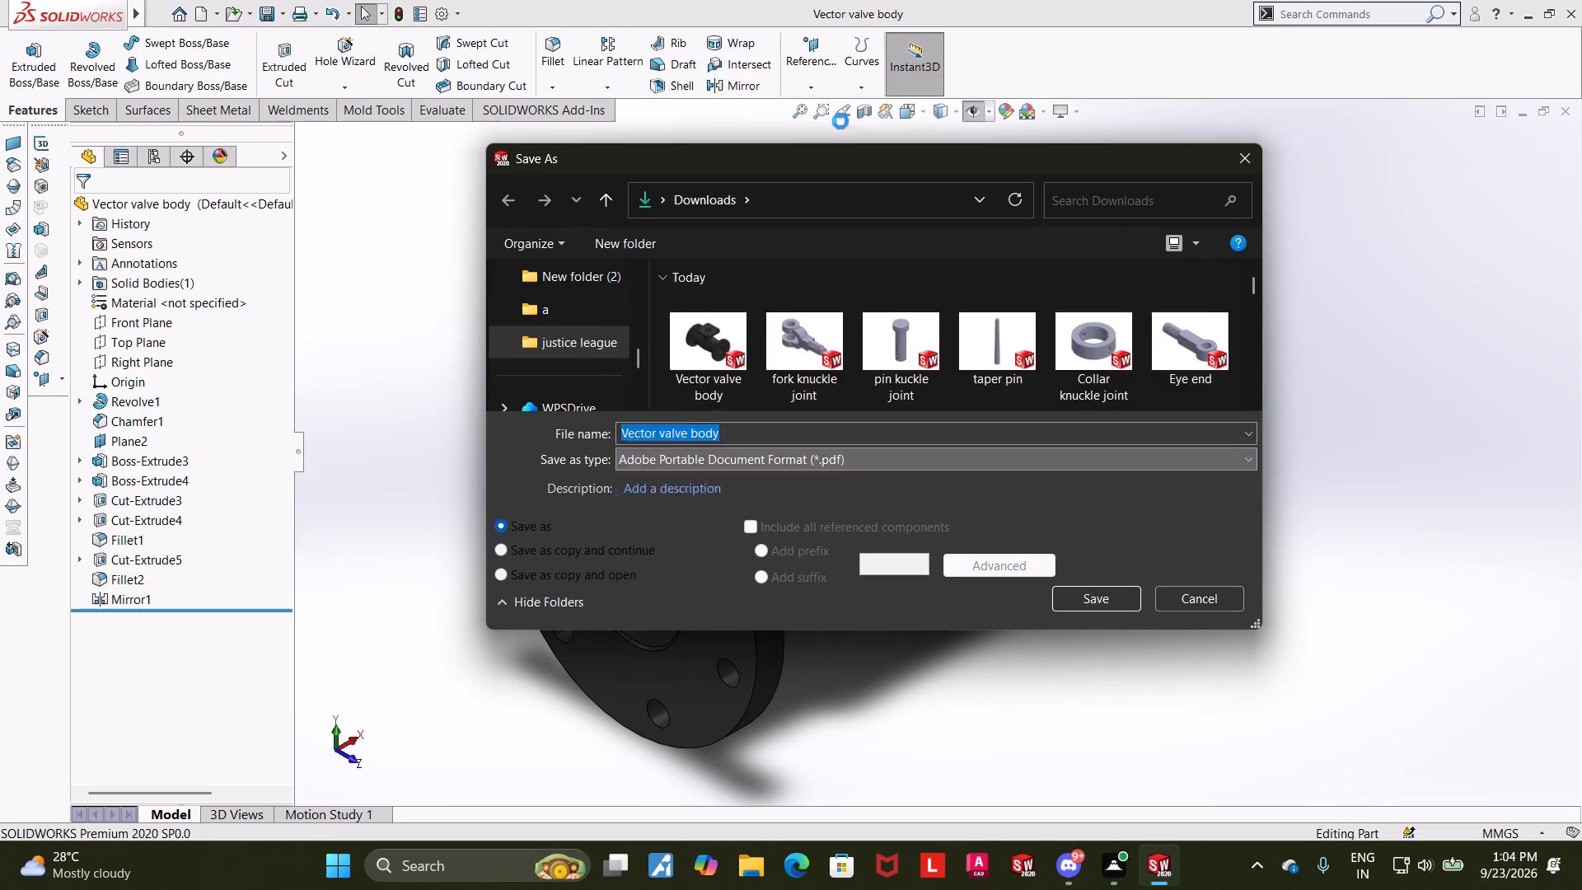
click(1096, 630)
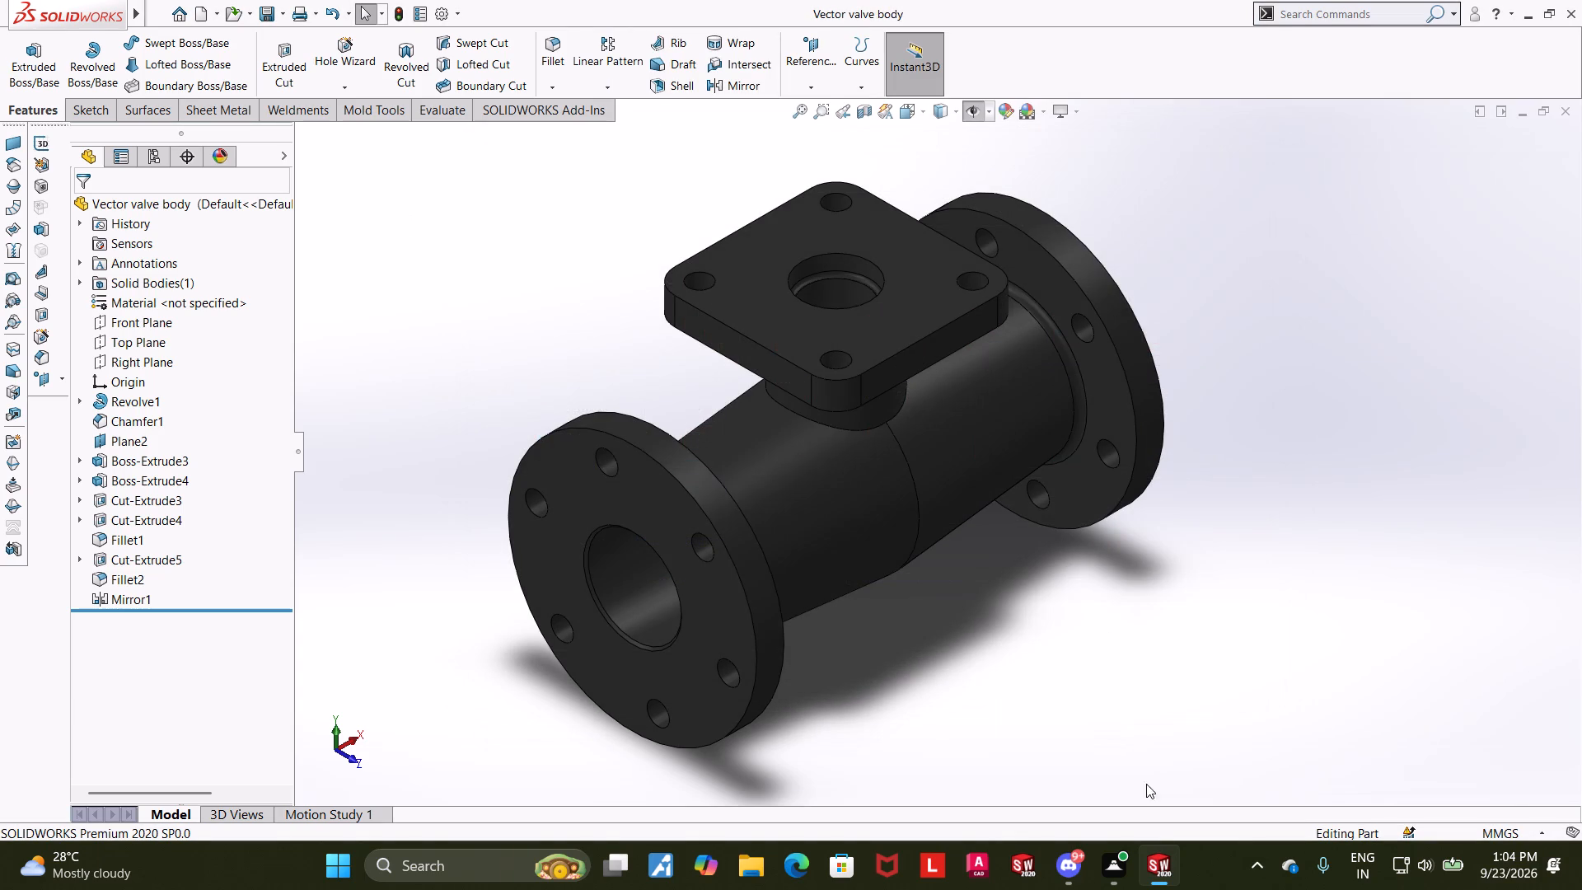